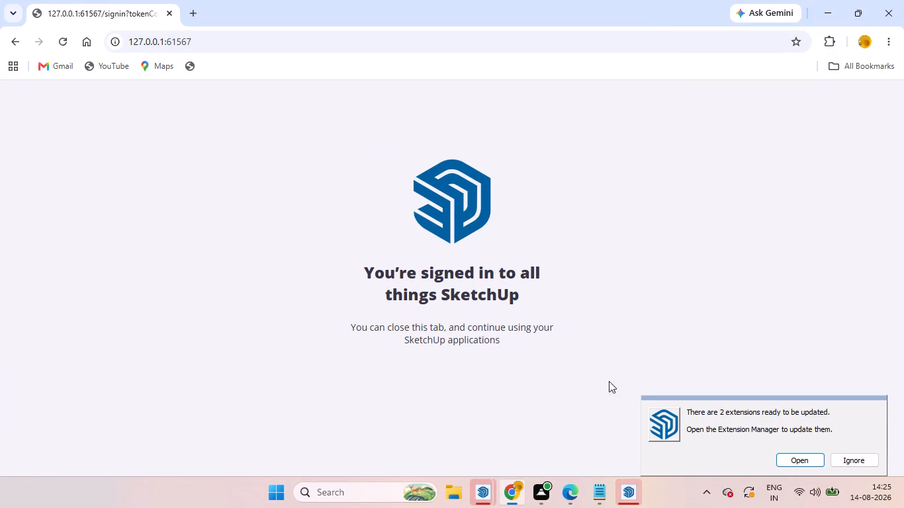
# Switch from Chrome back to SketchUp and ignore the extension updates.
pyautogui.click(623, 495)
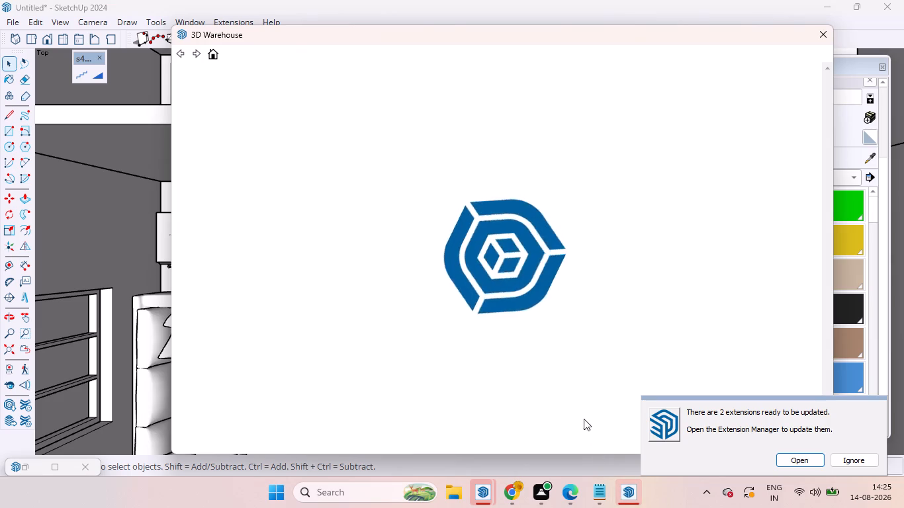
pyautogui.click(860, 464)
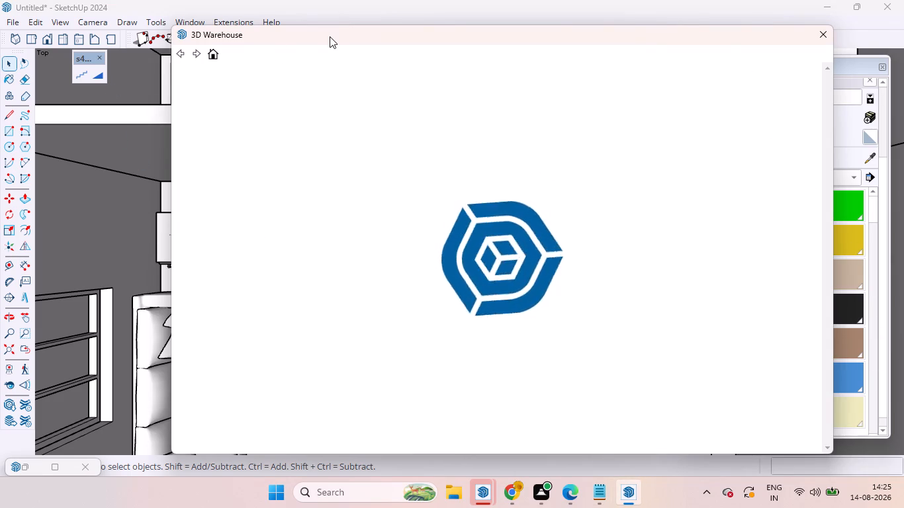
# Search 3D Warehouse for books.
pyautogui.moveTo(330, 34); pyautogui.dragTo(332, 27)
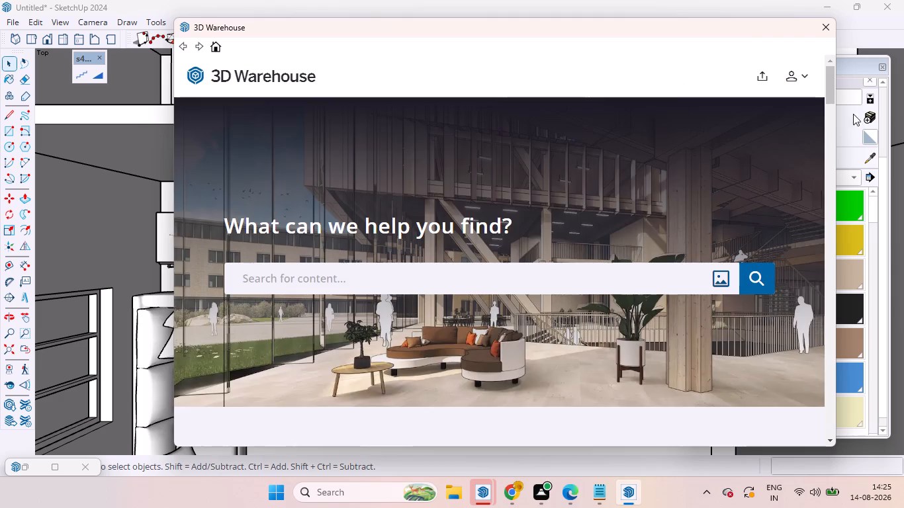
pyautogui.click(383, 282)
pyautogui.press('b')
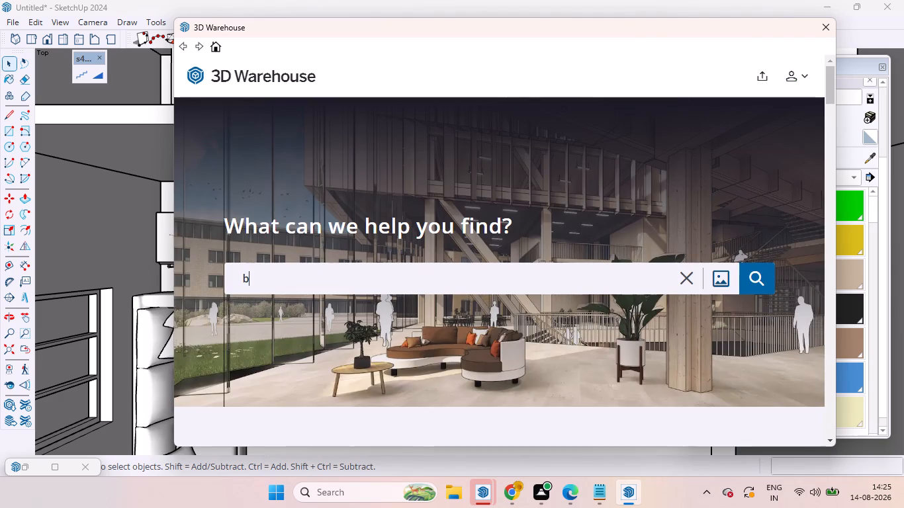
pyautogui.press('o')
pyautogui.press('o')
pyautogui.press('k')
pyautogui.press('s')
pyautogui.press('Return')
pyautogui.click(754, 278)
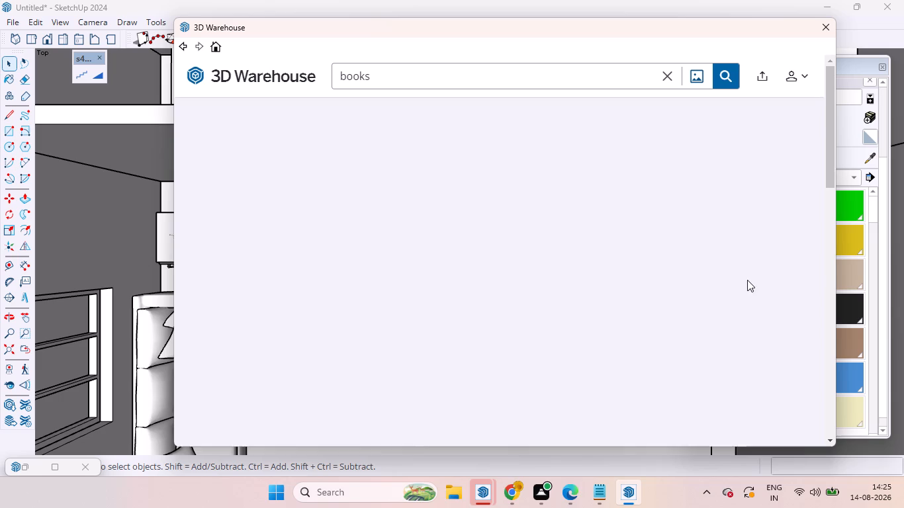
pyautogui.moveTo(343, 23); pyautogui.dragTo(343, 24)
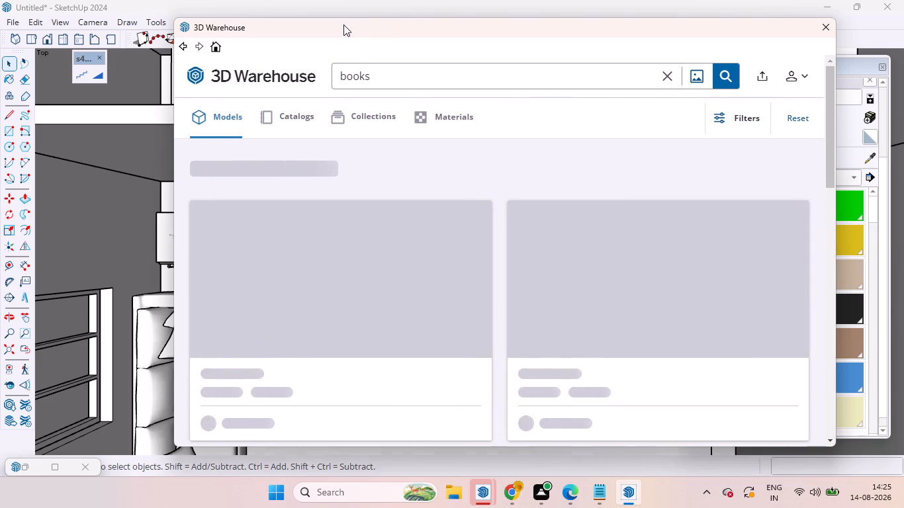
pyautogui.moveTo(343, 24); pyautogui.dragTo(310, 95)
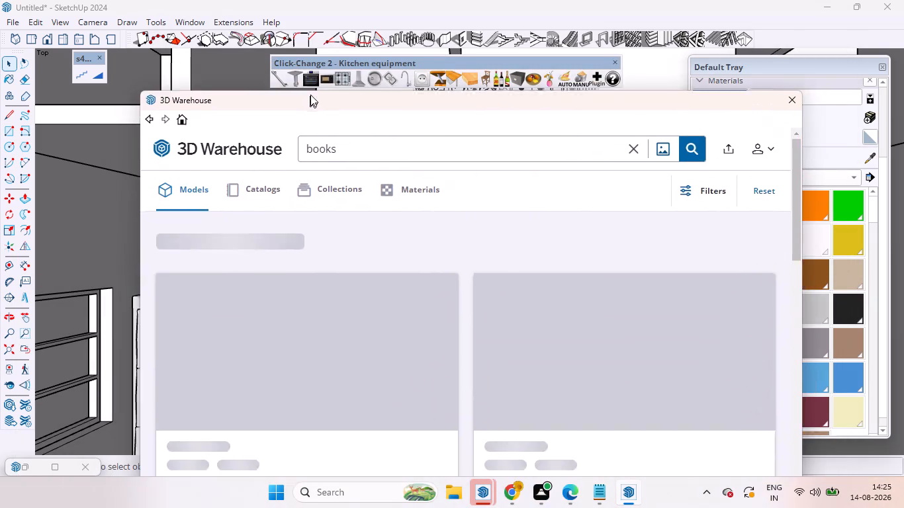
pyautogui.moveTo(310, 95); pyautogui.dragTo(331, 25)
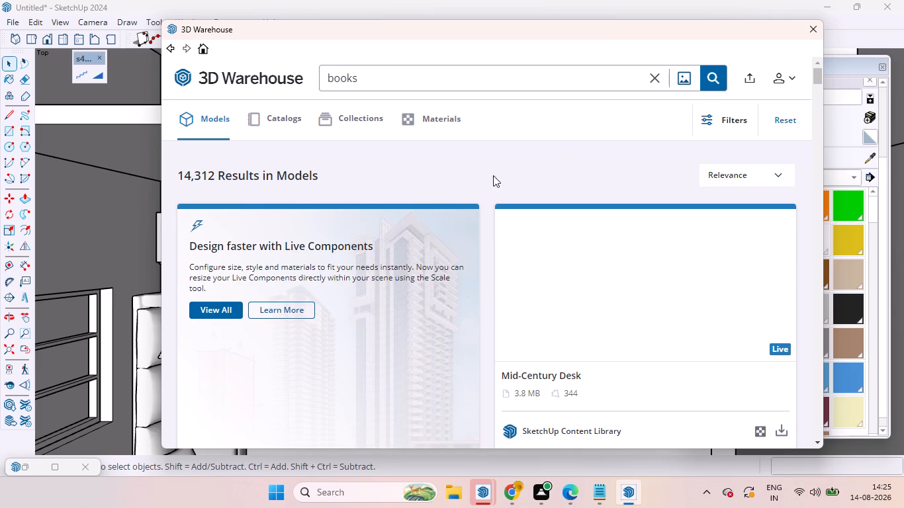
# Load the Lucas Interior Books model showing the taller multicoloured stack directly into the SketchUp model.
pyautogui.scroll(-5, 645, 256)
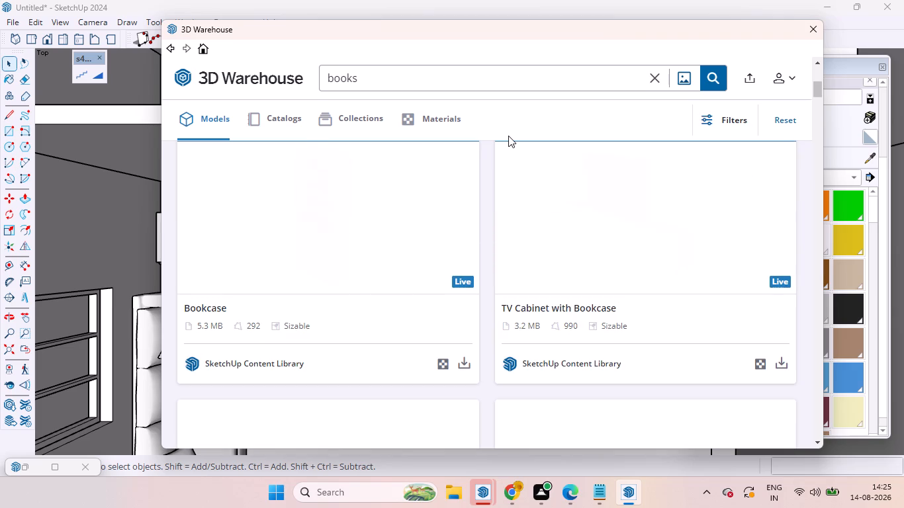
pyautogui.scroll(4, 518, 210)
pyautogui.scroll(3, 447, 269)
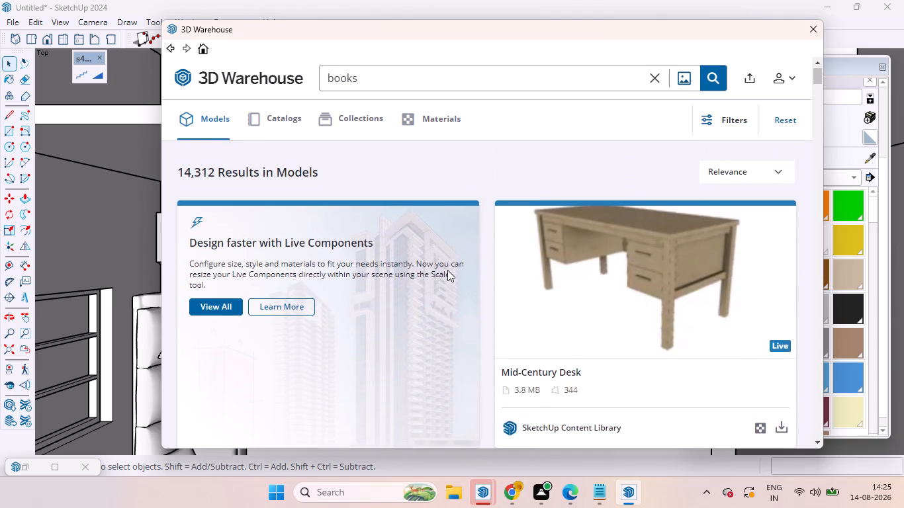
pyautogui.scroll(-5, 486, 261)
pyautogui.scroll(-6, 541, 261)
pyautogui.scroll(2, 482, 298)
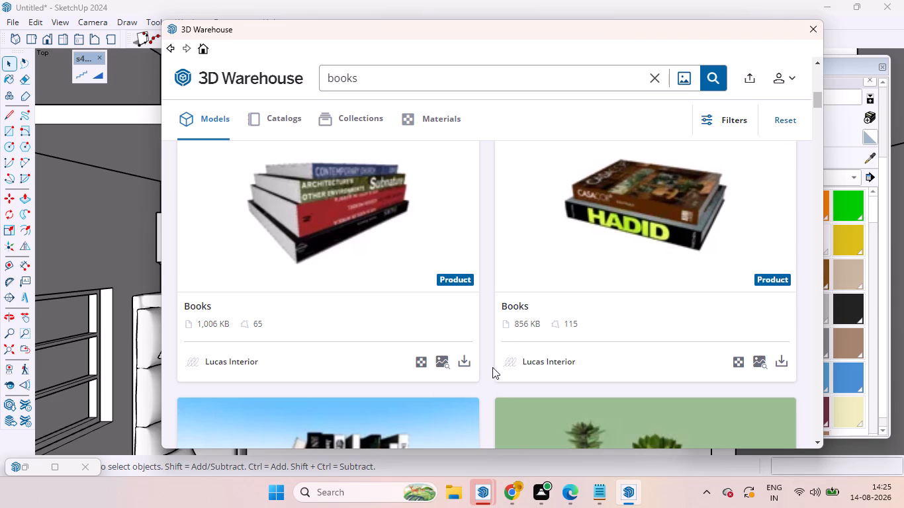
pyautogui.click(464, 362)
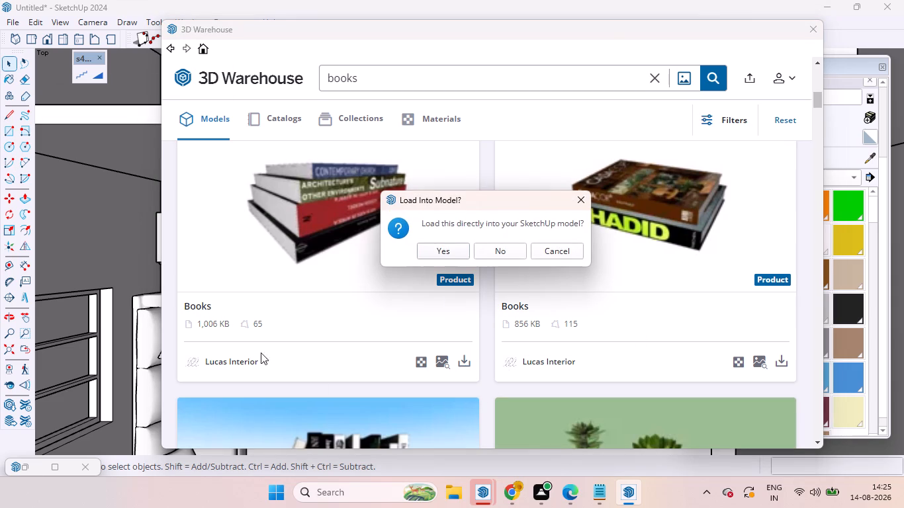
pyautogui.click(441, 251)
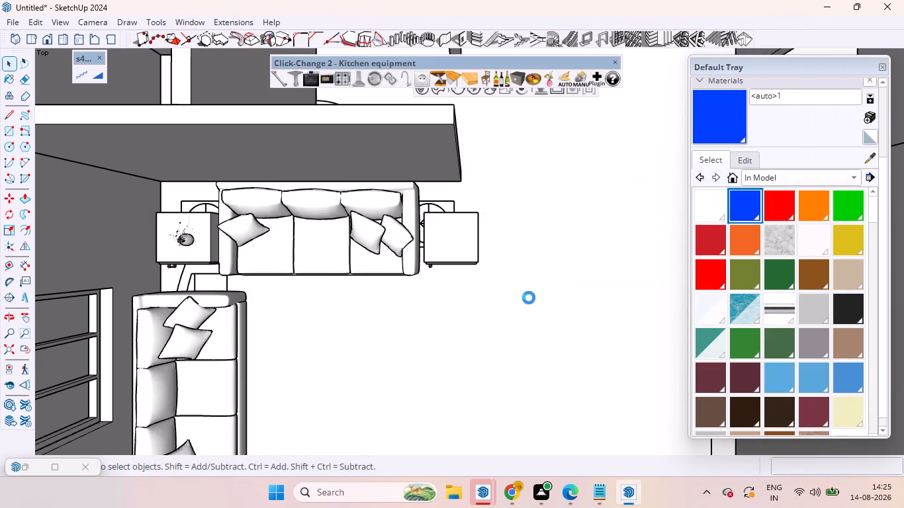
# Place the stack of books on top of the side table at the sofa's open-room end and deselect it.
pyautogui.scroll(4, 440, 251)
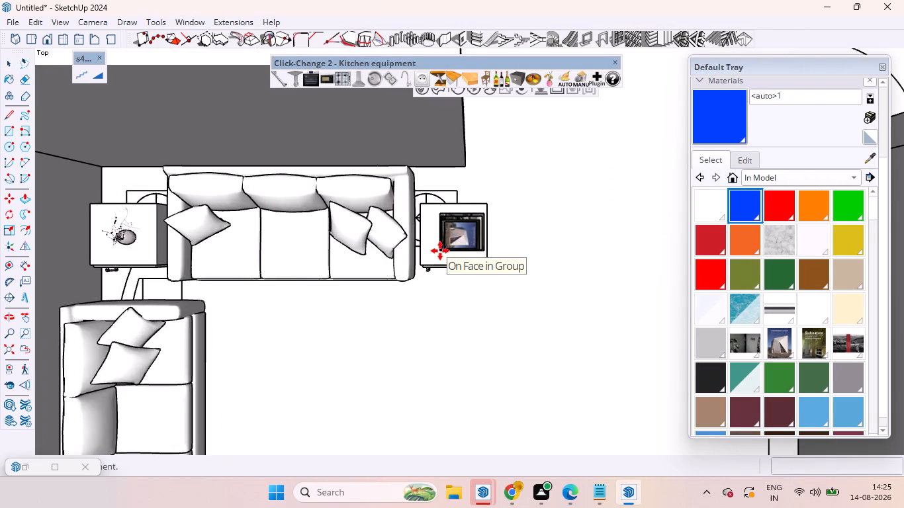
pyautogui.scroll(3, 442, 256)
pyautogui.scroll(-1, 442, 256)
pyautogui.scroll(2, 442, 256)
pyautogui.moveTo(454, 262); pyautogui.dragTo(402, 85, button='middle')
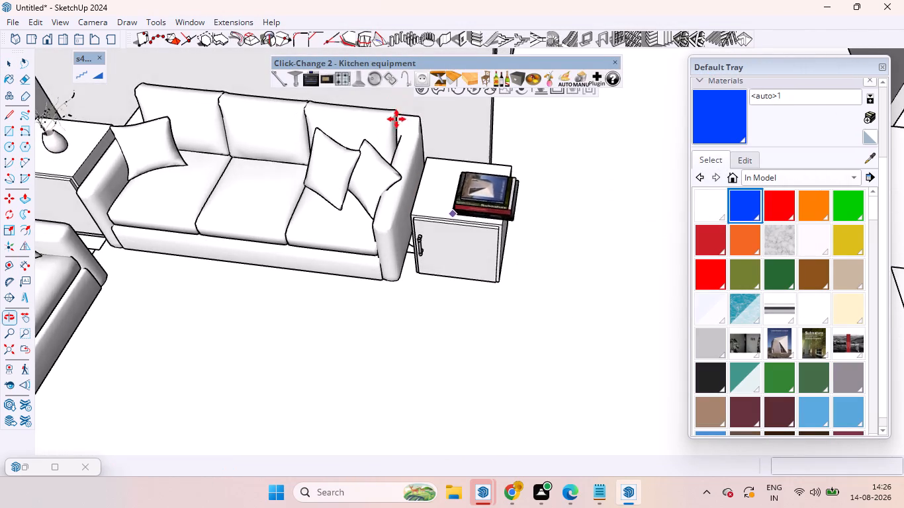
pyautogui.scroll(3, 435, 162)
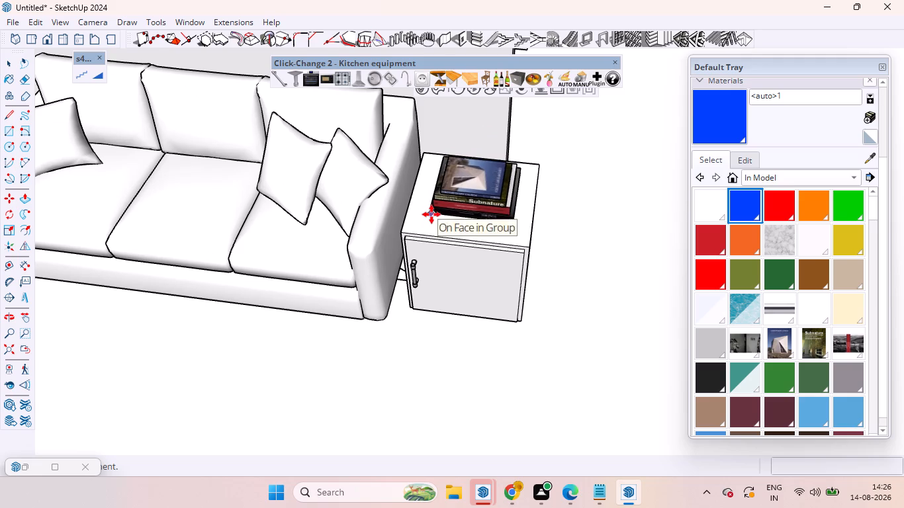
pyautogui.click(431, 216)
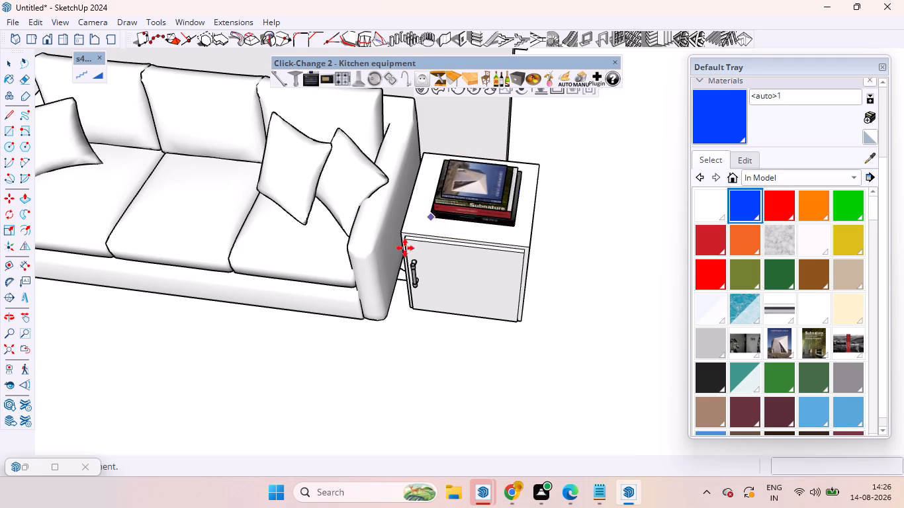
pyautogui.scroll(-6, 416, 308)
pyautogui.press('space')
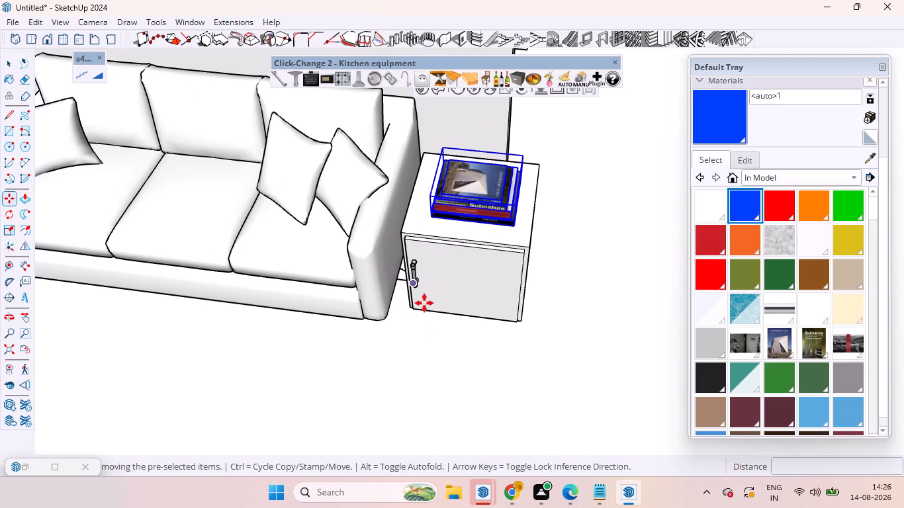
pyautogui.scroll(-1, 417, 349)
pyautogui.scroll(1, 417, 349)
pyautogui.scroll(-6, 417, 349)
pyautogui.scroll(-7, 478, 318)
pyautogui.scroll(-6, 284, 278)
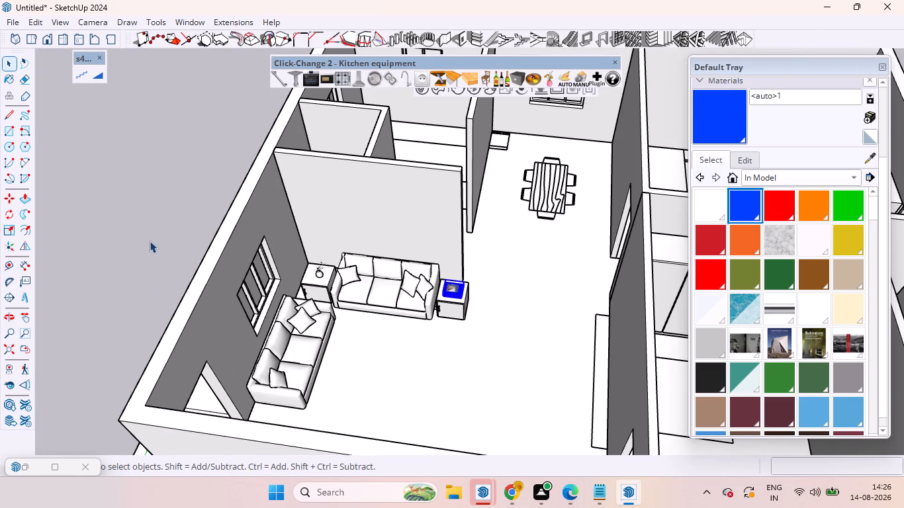
pyautogui.click(136, 230)
# Examine the books and vase on the side tables, and the dining area within the overall house layout.
pyautogui.scroll(5, 179, 225)
pyautogui.scroll(6, 117, 238)
pyautogui.scroll(5, 453, 303)
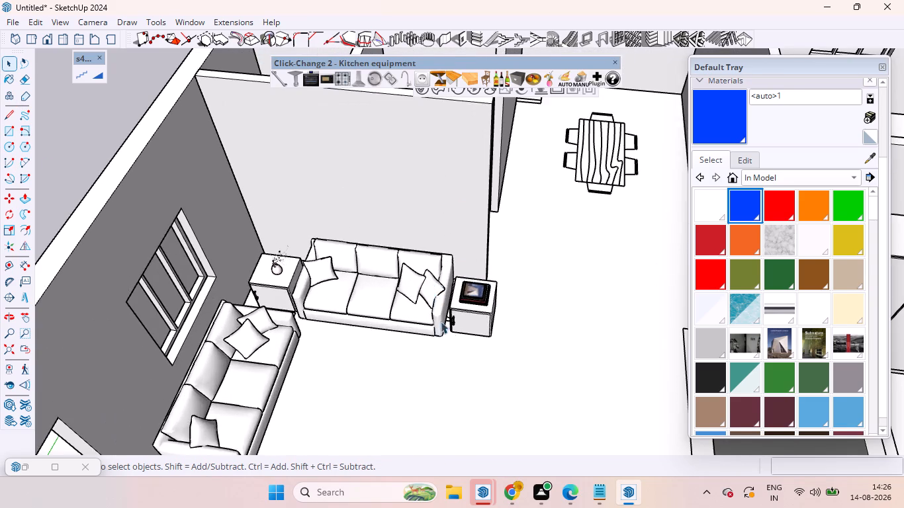
pyautogui.scroll(-6, 451, 337)
pyautogui.moveTo(444, 405); pyautogui.dragTo(459, 507, button='middle')
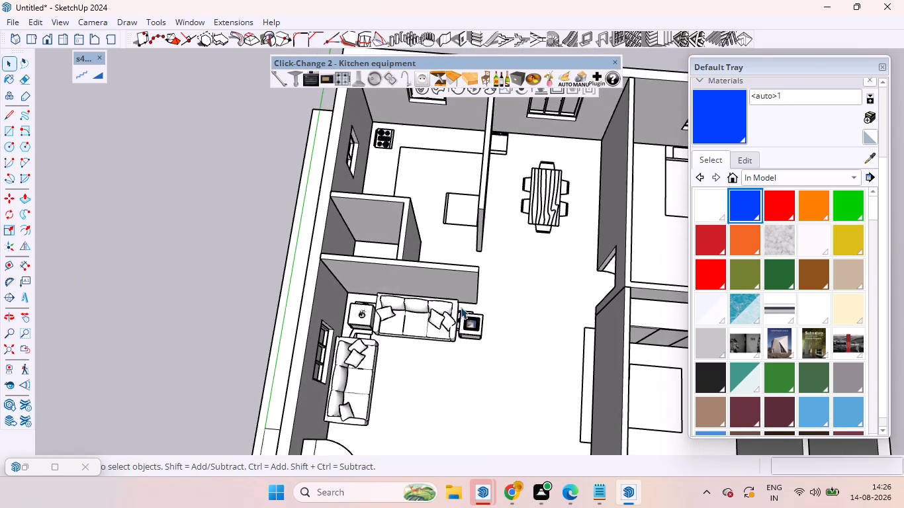
pyautogui.scroll(12, 461, 307)
pyautogui.scroll(-2, 476, 308)
pyautogui.scroll(1, 476, 308)
pyautogui.scroll(-4, 476, 308)
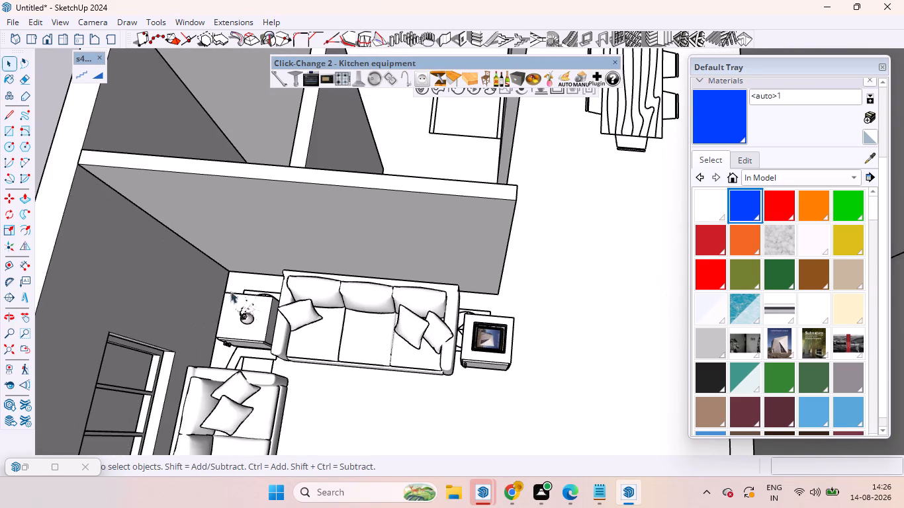
pyautogui.scroll(-13, 304, 280)
pyautogui.scroll(3, 465, 216)
pyautogui.scroll(-3, 459, 220)
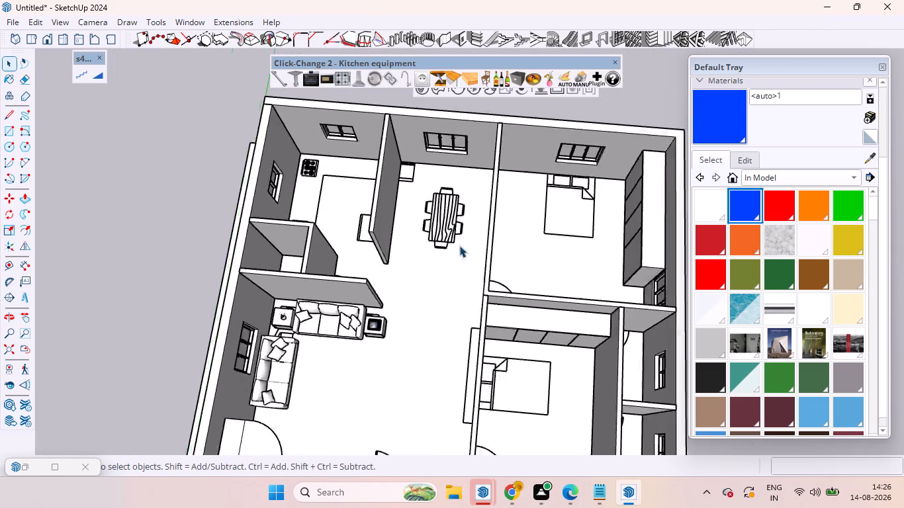
pyautogui.scroll(-3, 459, 245)
pyautogui.moveTo(460, 161); pyautogui.dragTo(482, 317, button='middle')
pyautogui.scroll(9, 461, 216)
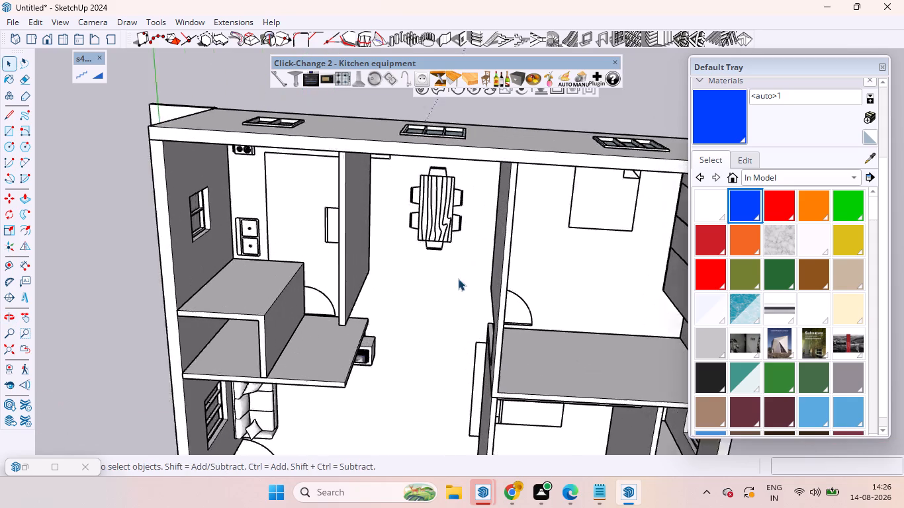
pyautogui.scroll(1, 458, 278)
pyautogui.moveTo(446, 310); pyautogui.dragTo(450, 207, button='middle')
pyautogui.scroll(-6, 428, 235)
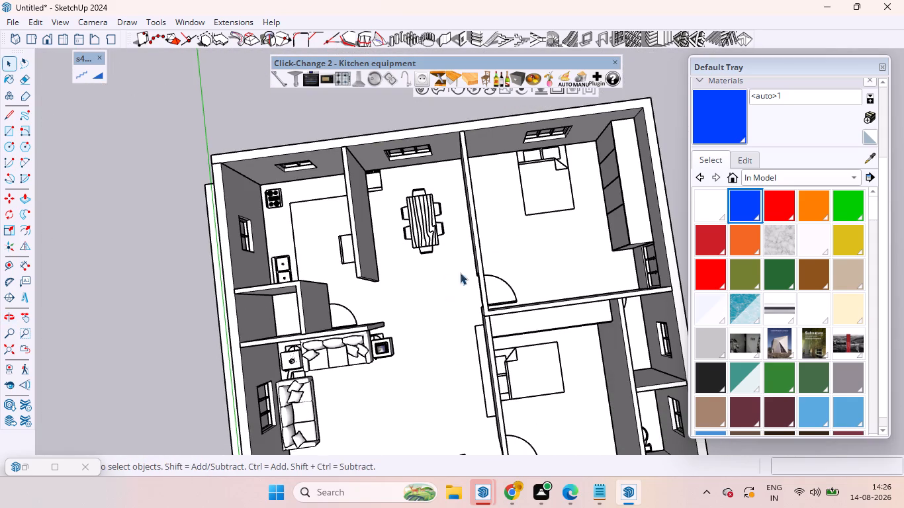
pyautogui.moveTo(478, 286); pyautogui.dragTo(456, 248, button='middle')
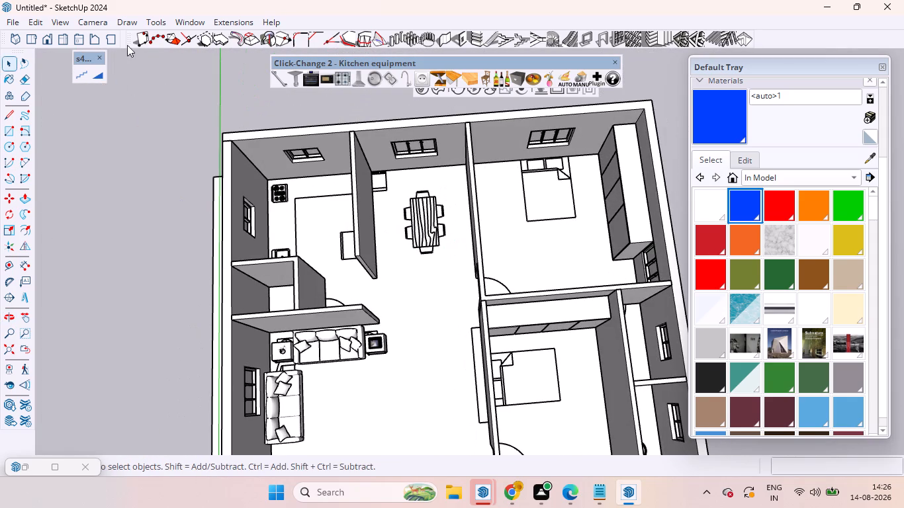
# Search 3D Warehouse for dining table, replacing the previous books search, and dismiss the disk notification.
pyautogui.click(190, 23)
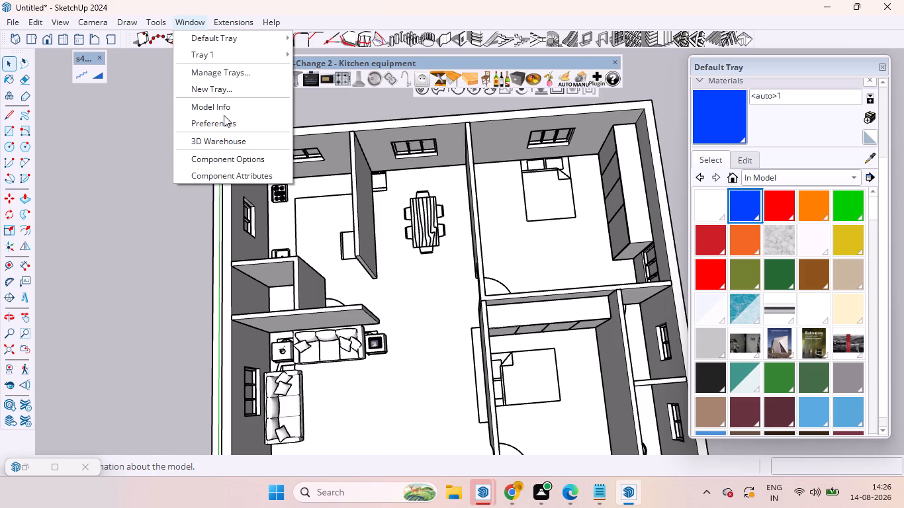
pyautogui.click(217, 139)
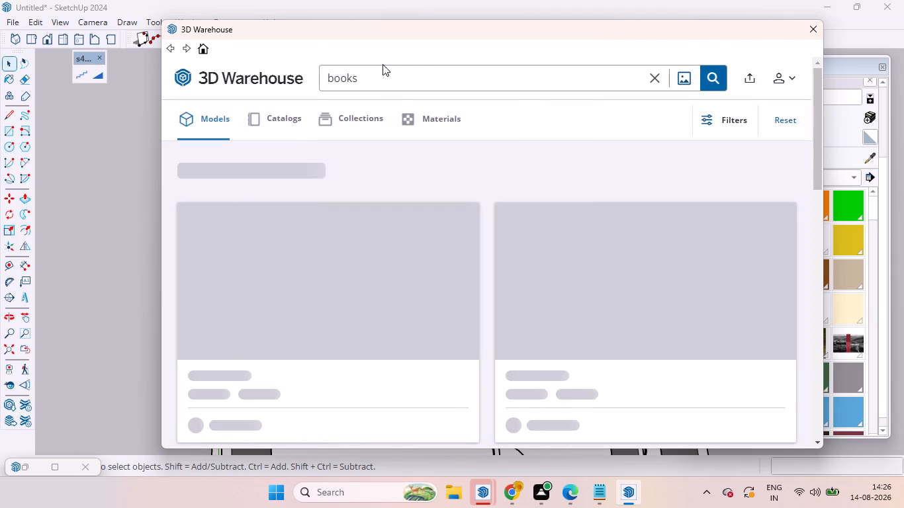
pyautogui.click(359, 77)
pyautogui.moveTo(371, 74); pyautogui.dragTo(281, 89)
pyautogui.press('BackSpace')
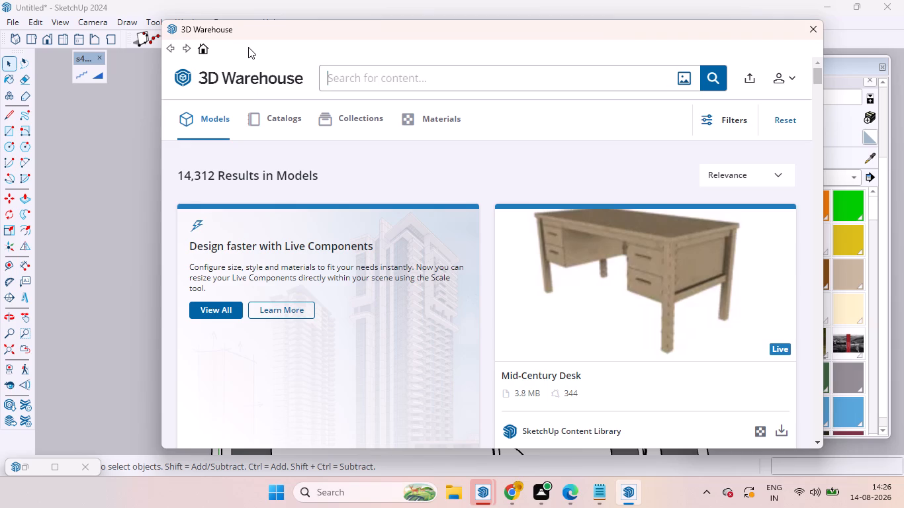
pyautogui.write('di')
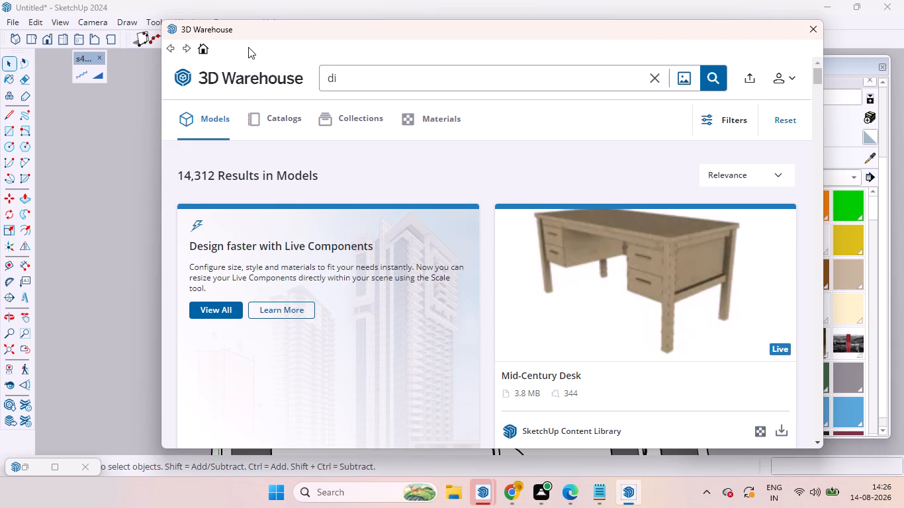
pyautogui.write('ni')
pyautogui.write('ng')
pyautogui.press('space')
pyautogui.write('tablr')
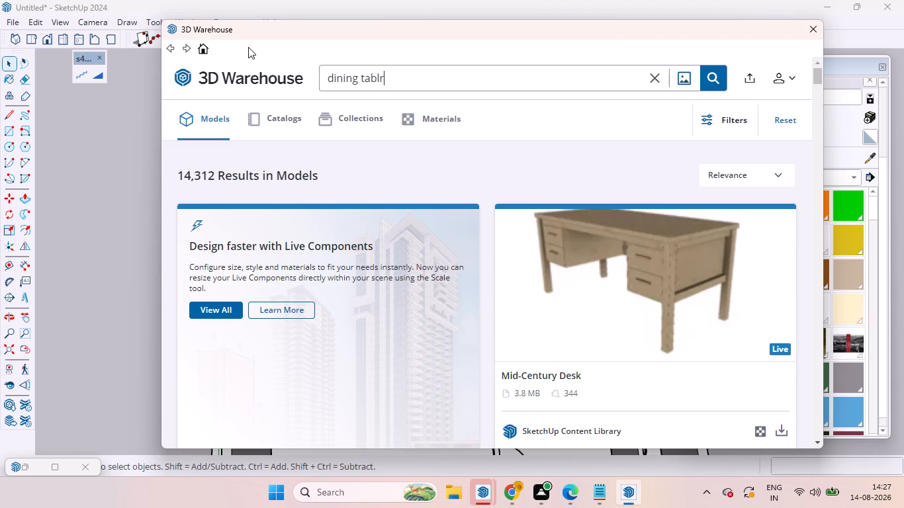
pyautogui.press('BackSpace')
pyautogui.press('e')
pyautogui.press('Return')
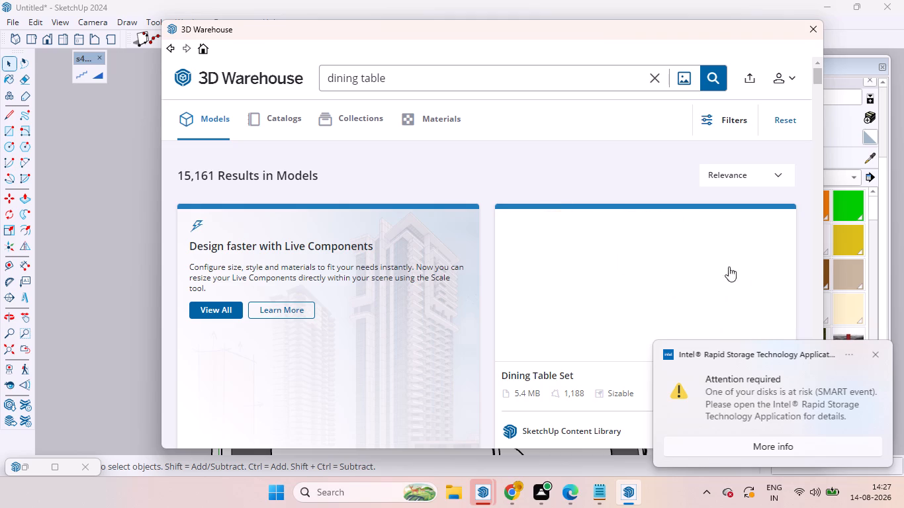
pyautogui.click(874, 356)
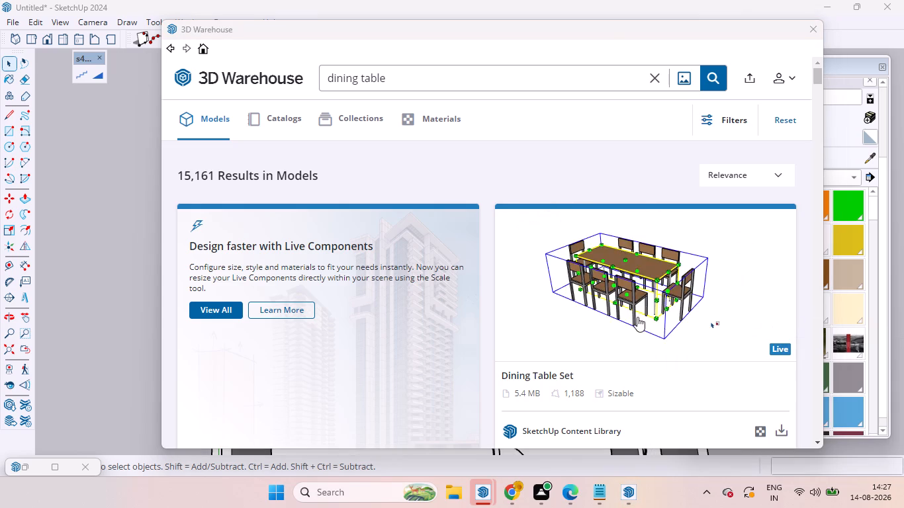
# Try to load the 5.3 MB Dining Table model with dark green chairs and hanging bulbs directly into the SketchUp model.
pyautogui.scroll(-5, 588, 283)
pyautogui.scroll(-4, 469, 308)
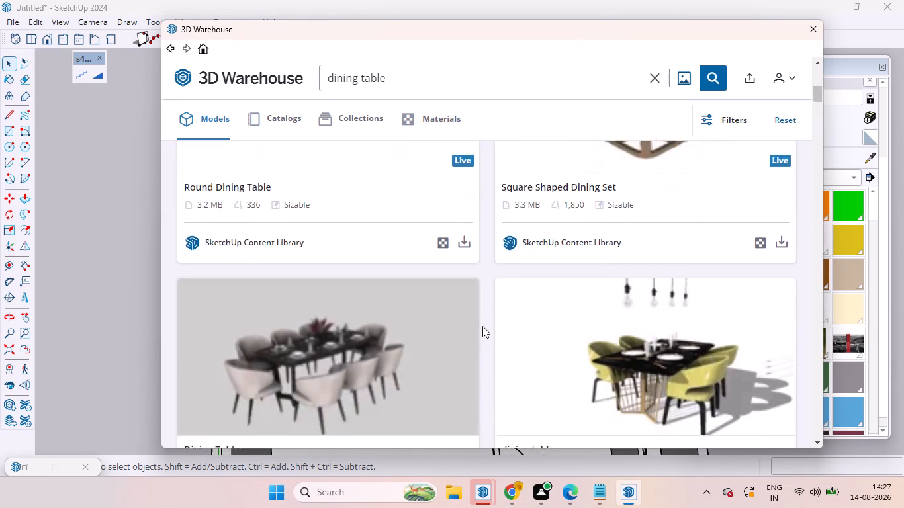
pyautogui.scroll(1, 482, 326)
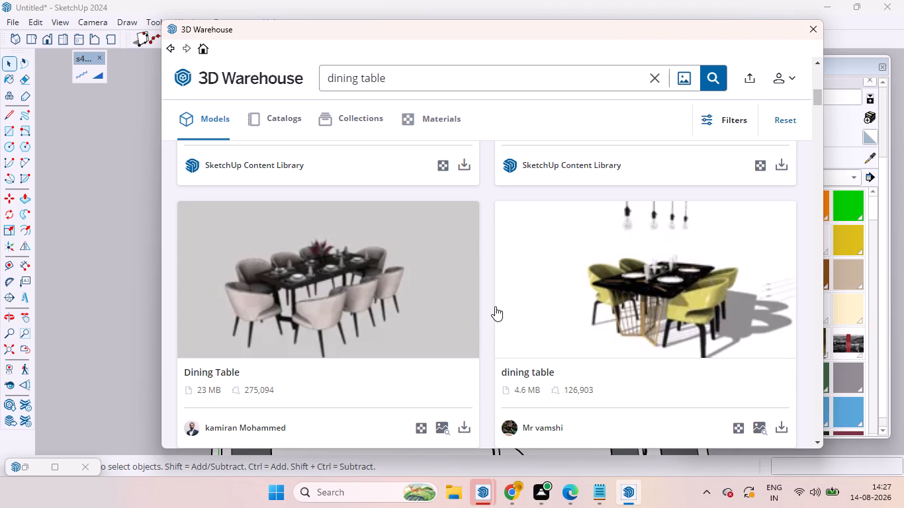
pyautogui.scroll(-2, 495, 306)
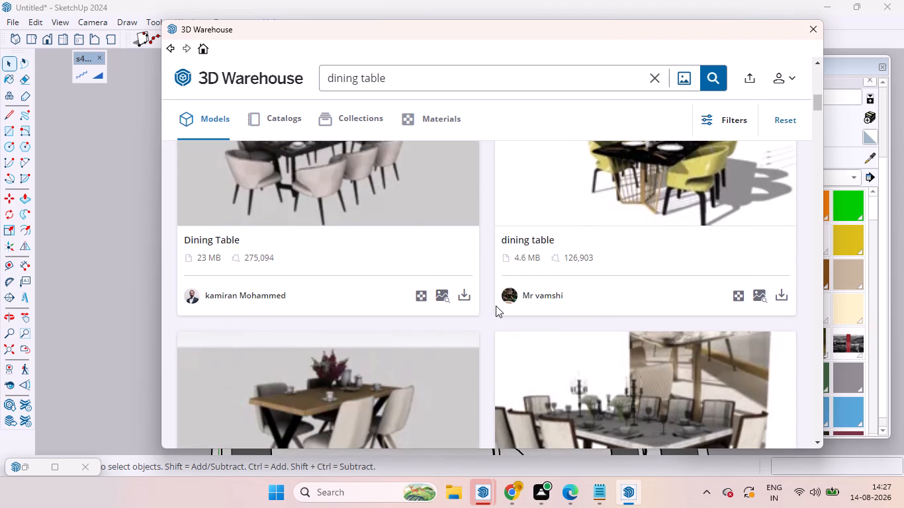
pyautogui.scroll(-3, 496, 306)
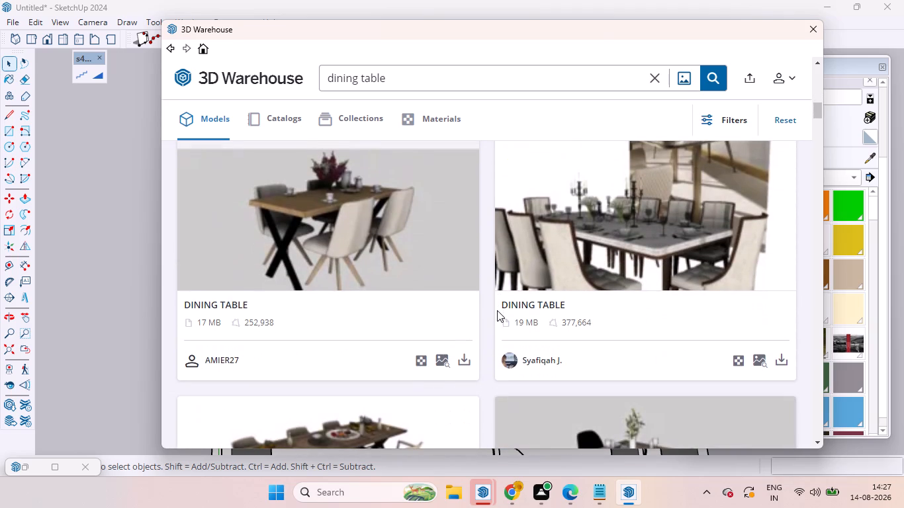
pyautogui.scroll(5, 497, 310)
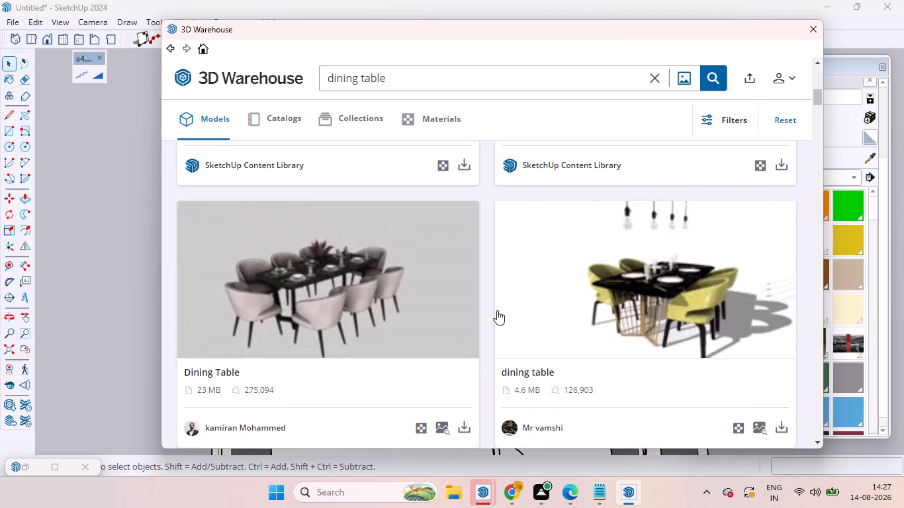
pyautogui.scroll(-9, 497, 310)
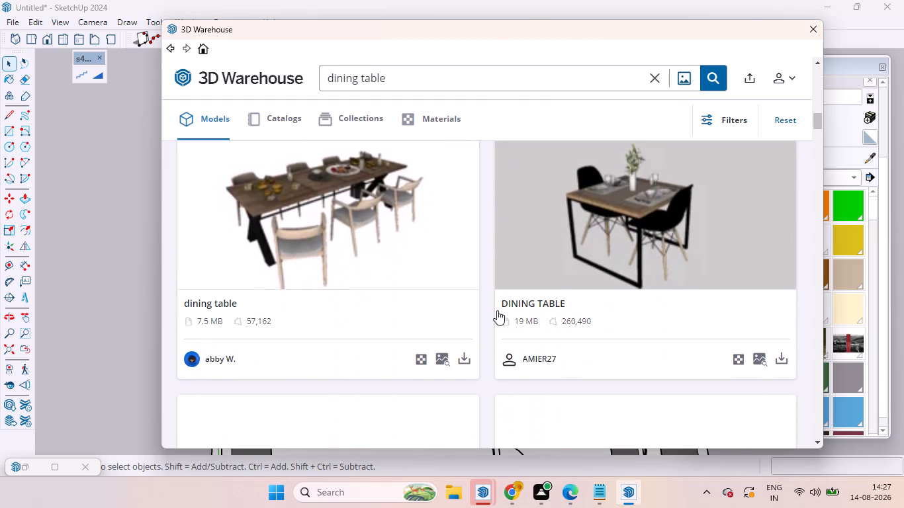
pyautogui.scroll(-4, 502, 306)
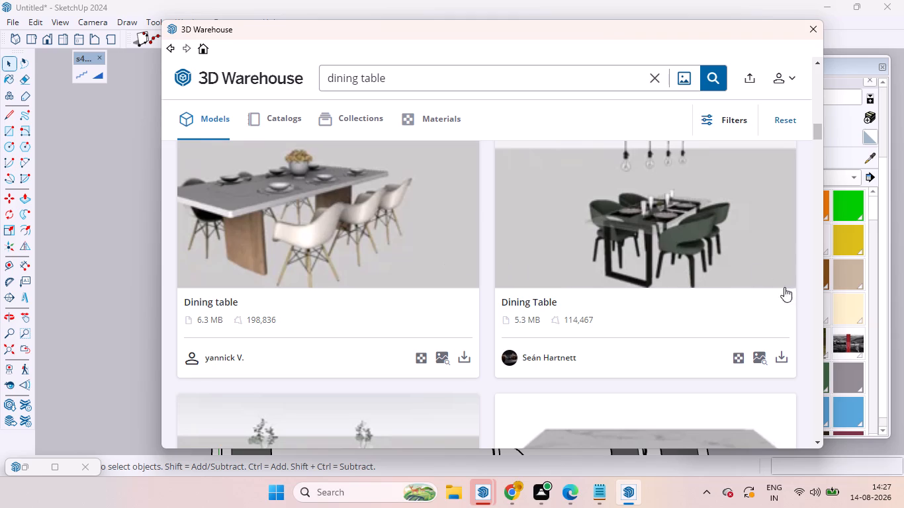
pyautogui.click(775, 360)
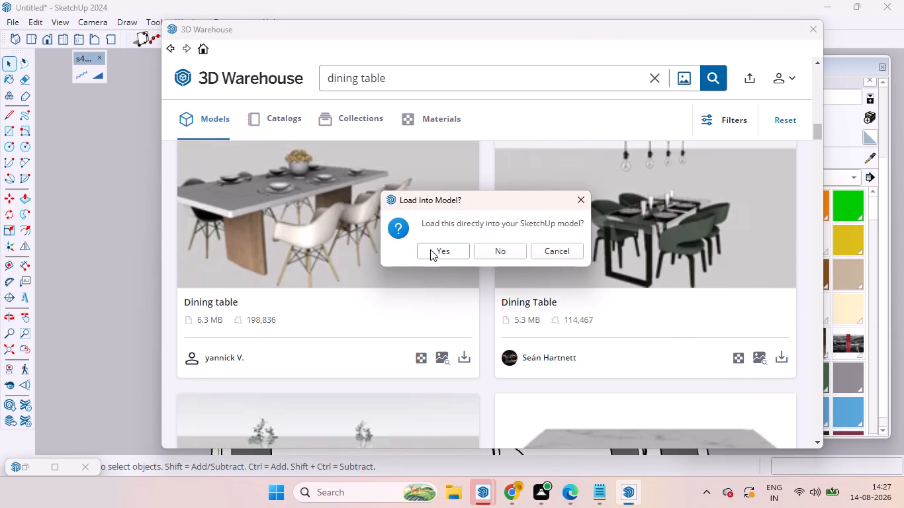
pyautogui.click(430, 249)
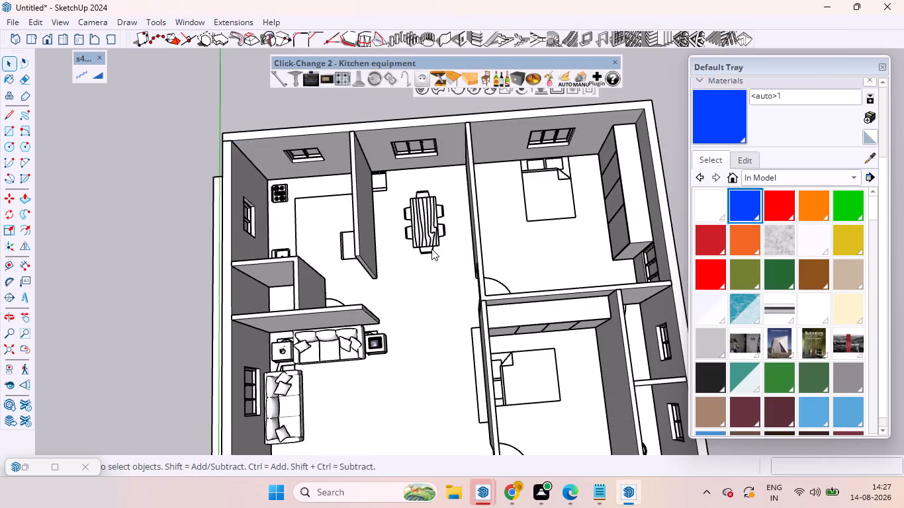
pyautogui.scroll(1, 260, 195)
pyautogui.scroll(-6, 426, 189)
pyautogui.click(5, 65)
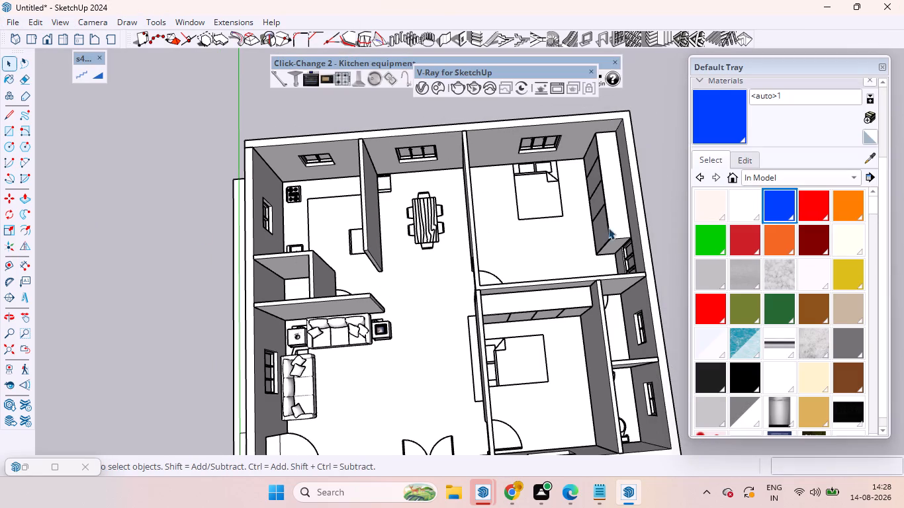
# Show the house in the top view and move the Default Tray clear of the floor plan.
pyautogui.click(28, 36)
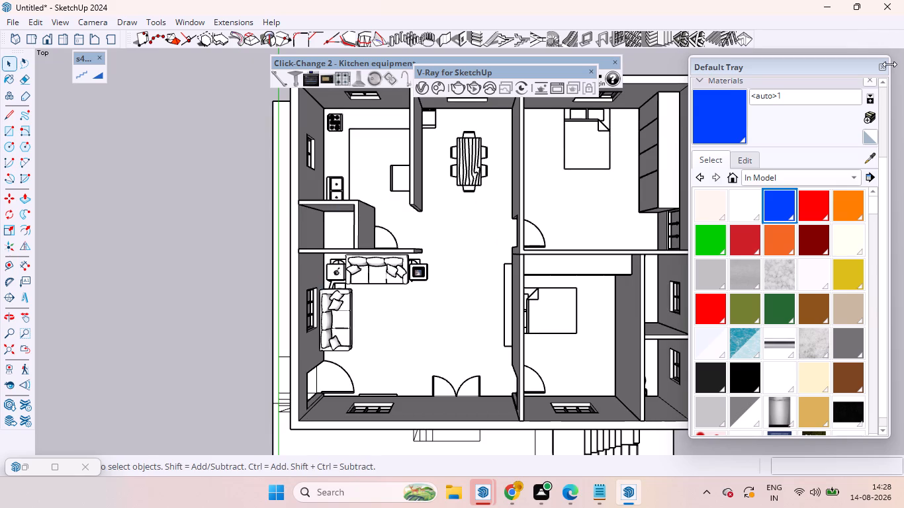
pyautogui.moveTo(833, 65); pyautogui.dragTo(756, 94)
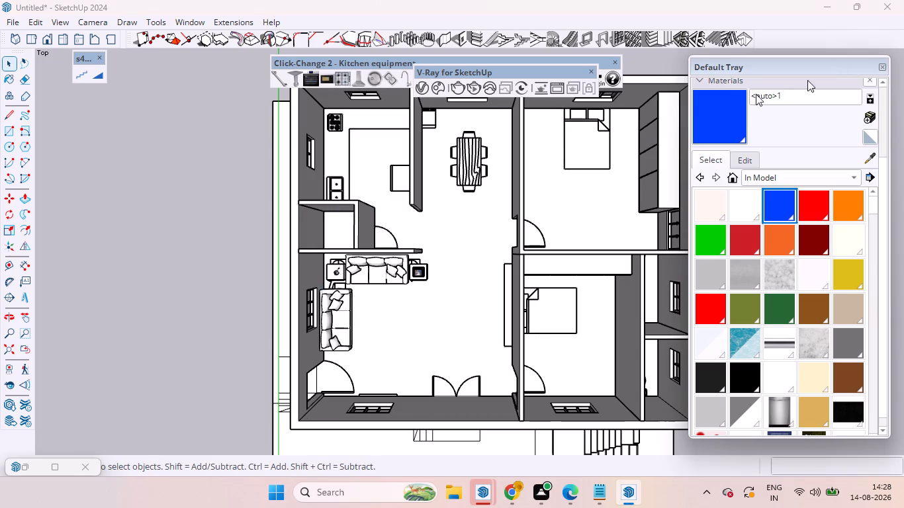
pyautogui.moveTo(756, 94); pyautogui.dragTo(656, 87)
pyautogui.moveTo(778, 62); pyautogui.dragTo(835, 110)
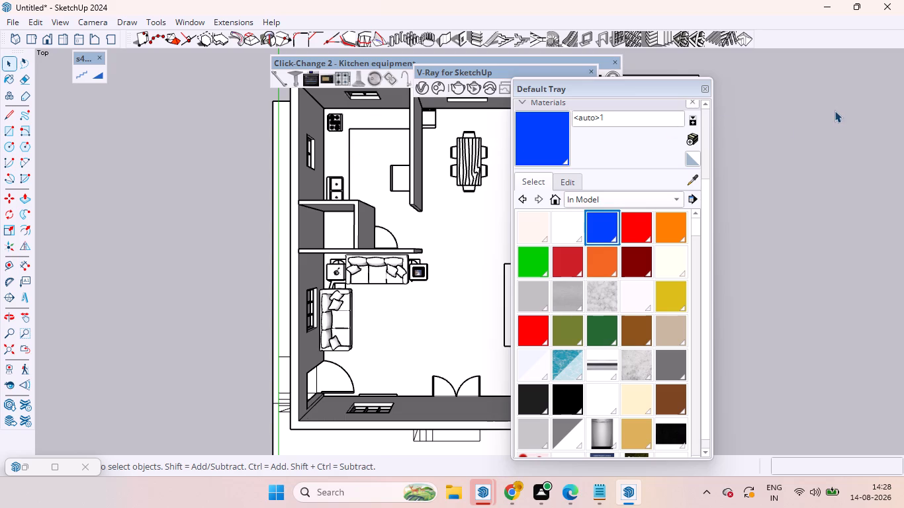
pyautogui.moveTo(634, 92); pyautogui.dragTo(883, 181)
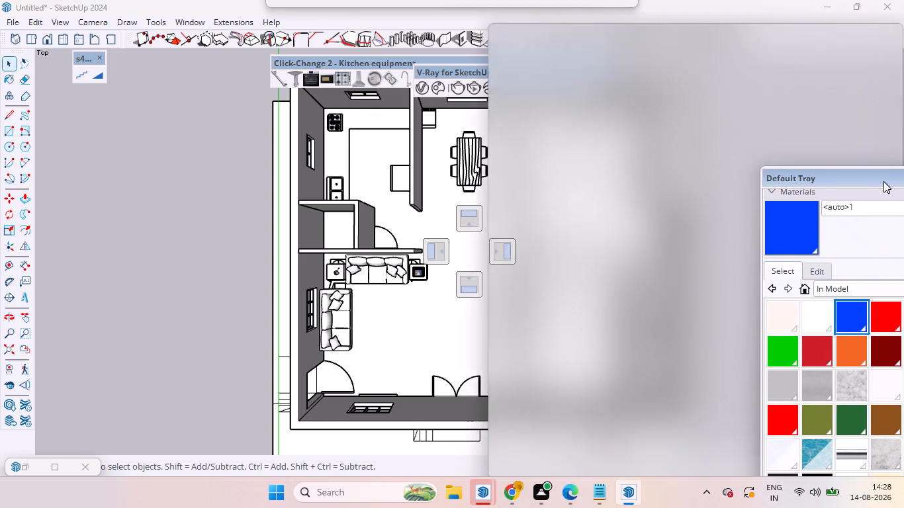
pyautogui.moveTo(883, 181); pyautogui.dragTo(852, 206)
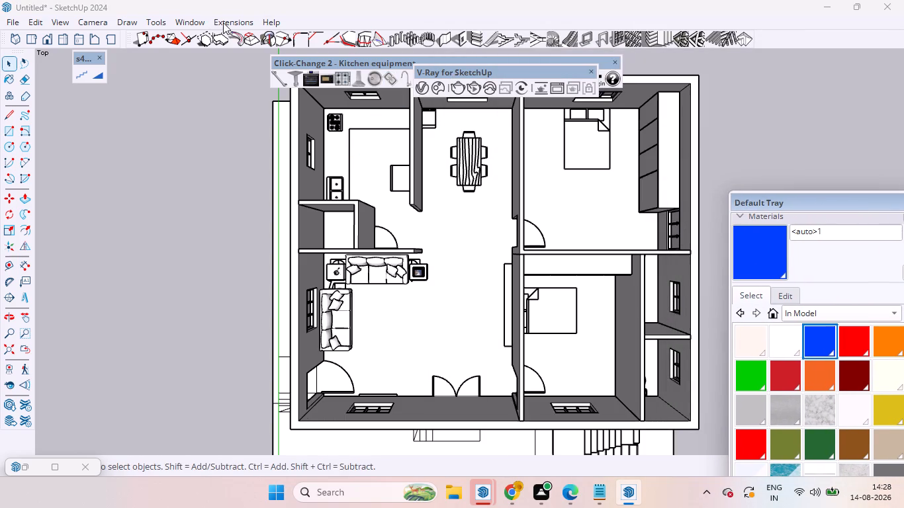
# Reopen 3D Warehouse from the house model.
pyautogui.click(199, 26)
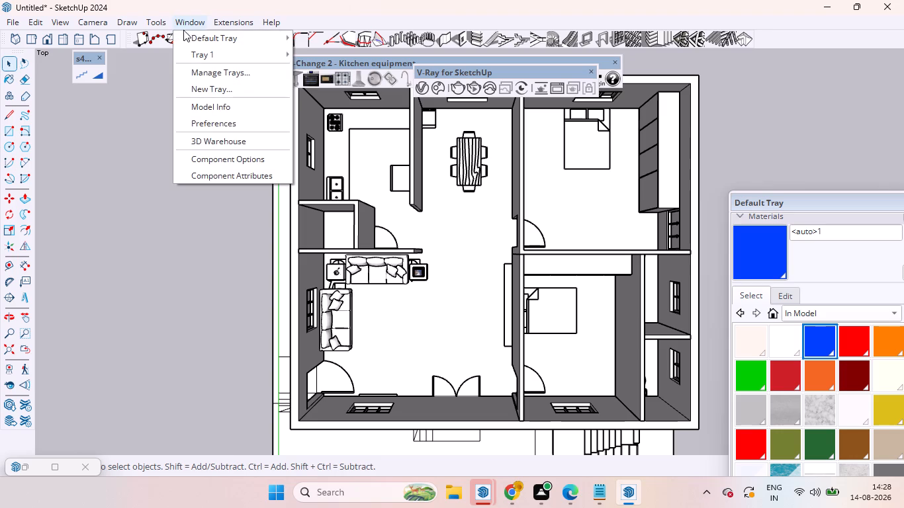
pyautogui.click(208, 138)
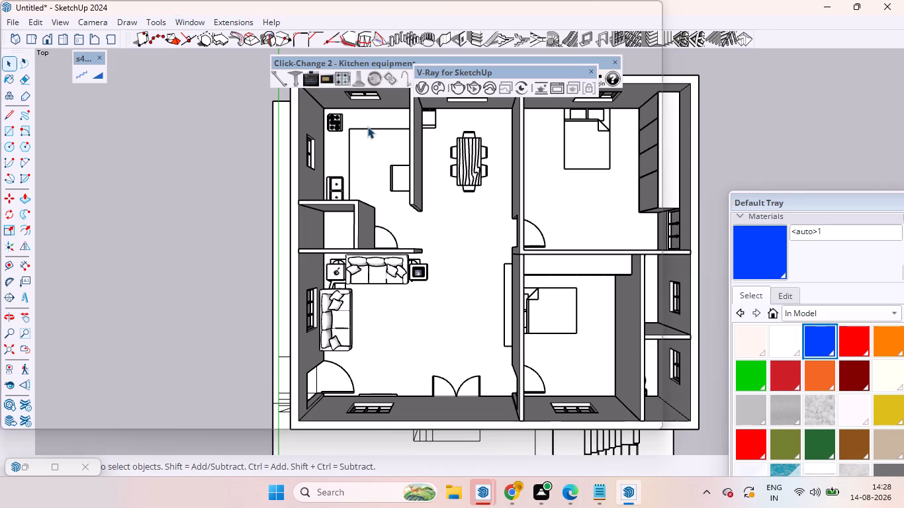
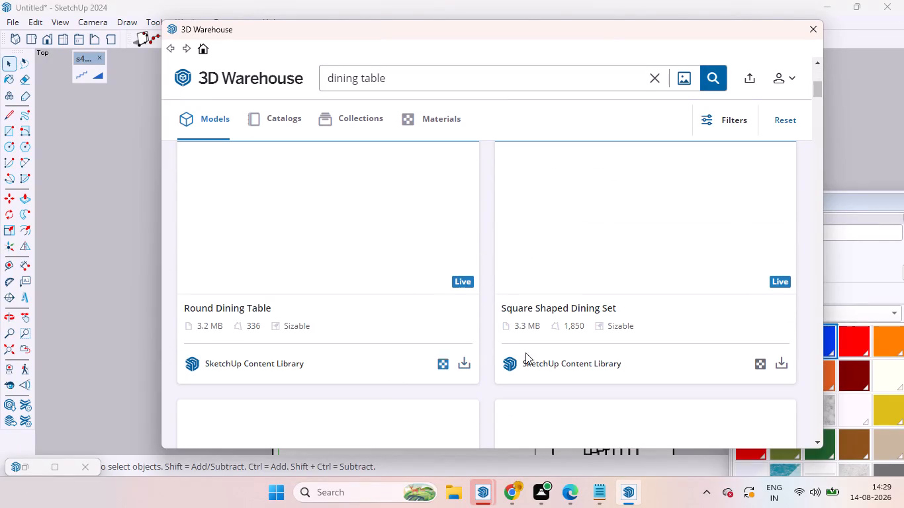
# Find the 5.3 MB Dining Table with 114,467 polygons in the dining table results and load it directly into the model.
pyautogui.scroll(-2, 647, 332)
pyautogui.scroll(2, 686, 339)
pyautogui.scroll(-2, 686, 342)
pyautogui.scroll(-3, 555, 326)
pyautogui.scroll(-3, 739, 273)
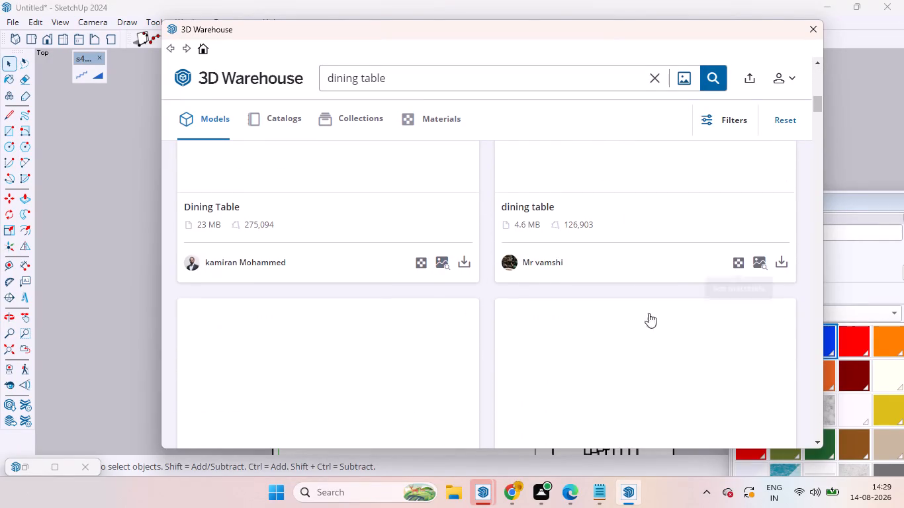
pyautogui.scroll(5, 592, 311)
pyautogui.scroll(-6, 606, 307)
pyautogui.scroll(1, 614, 308)
pyautogui.scroll(-1, 616, 308)
pyautogui.scroll(6, 619, 308)
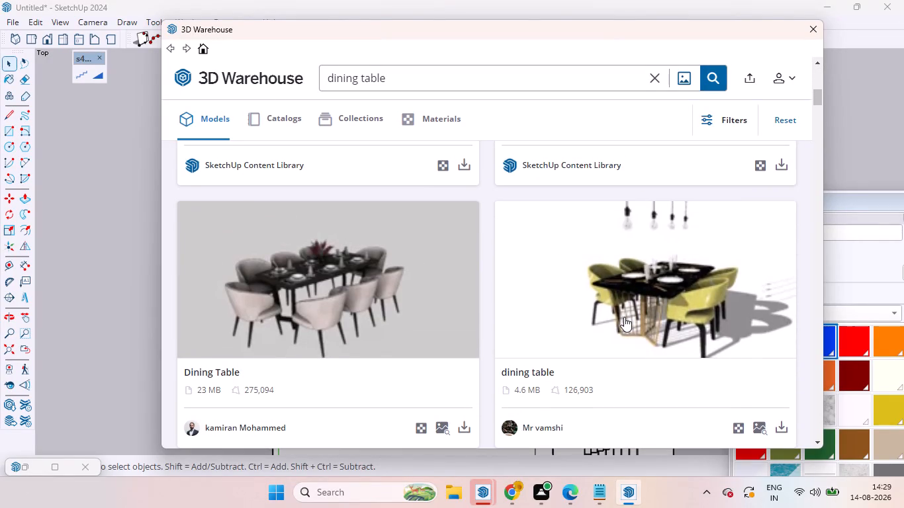
pyautogui.scroll(-1, 620, 290)
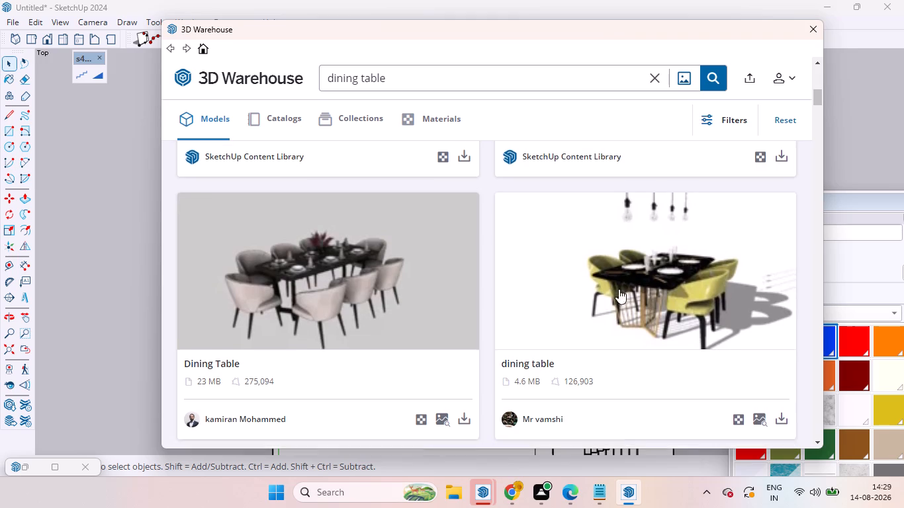
pyautogui.scroll(-11, 619, 289)
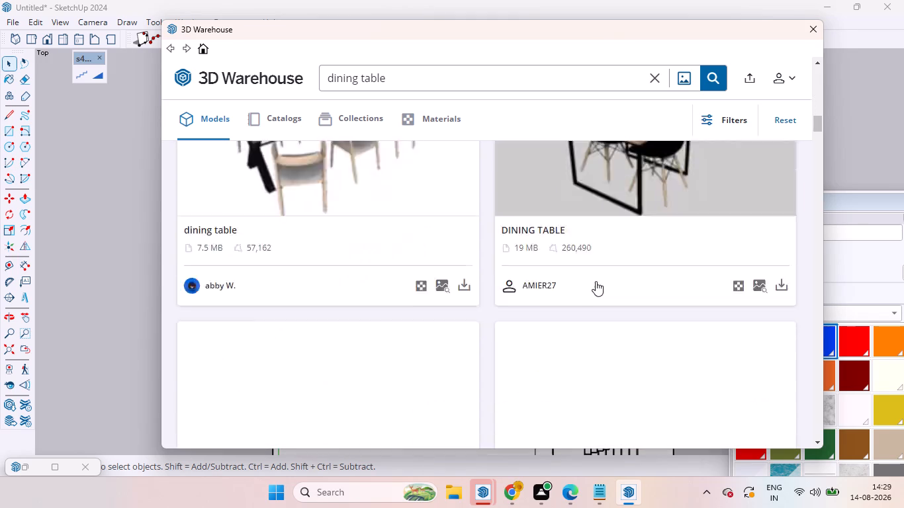
pyautogui.scroll(-3, 596, 281)
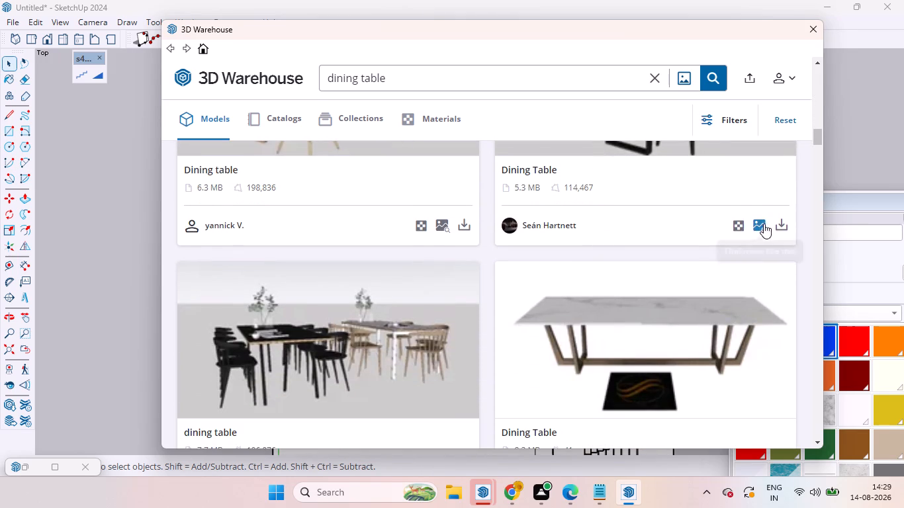
pyautogui.click(776, 228)
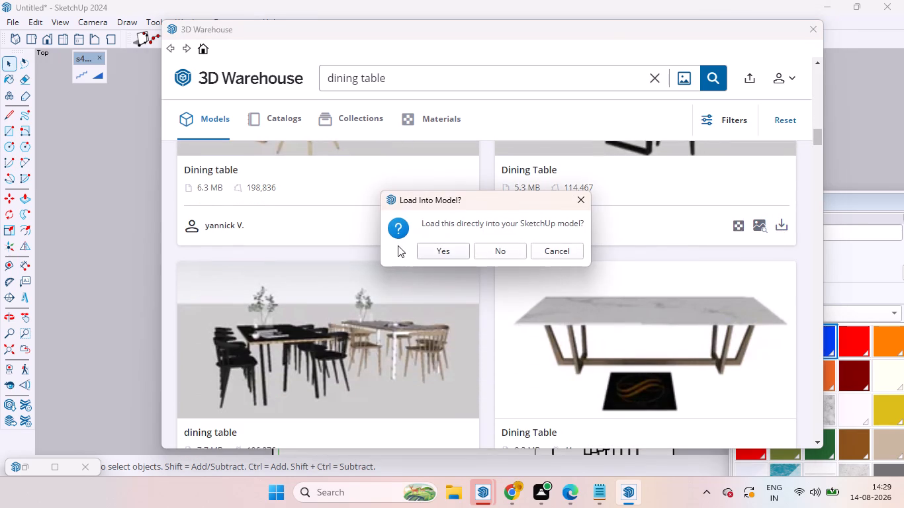
pyautogui.click(452, 251)
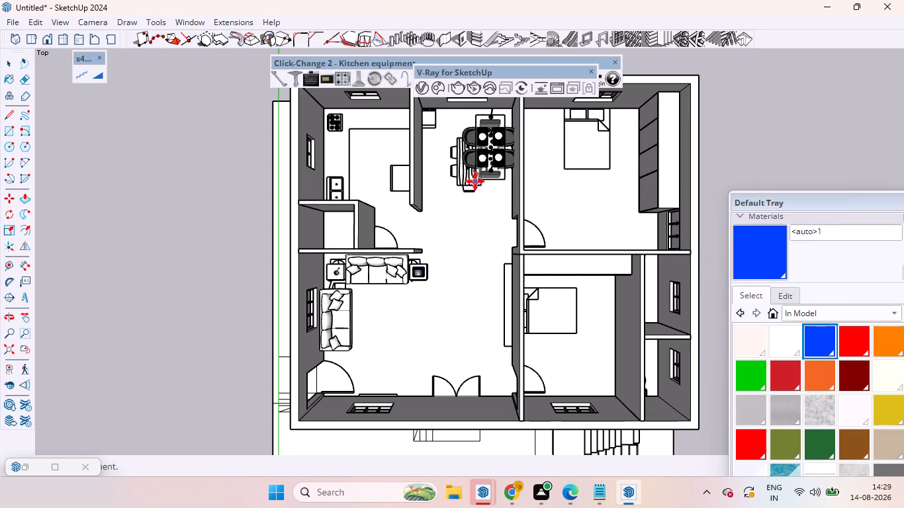
# Place the dining set on the floor of the room between the kitchen and the upper bedroom, and clear the selection.
pyautogui.scroll(6, 475, 181)
pyautogui.scroll(-2, 451, 256)
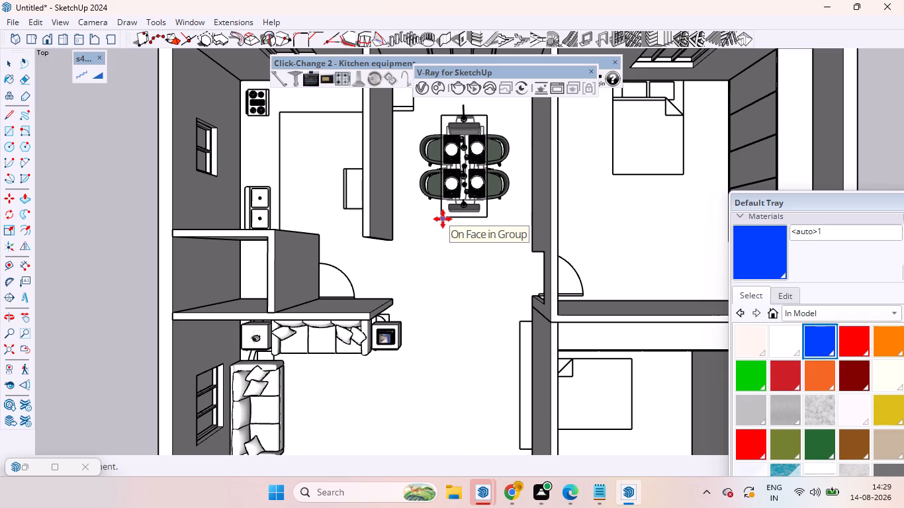
pyautogui.click(443, 219)
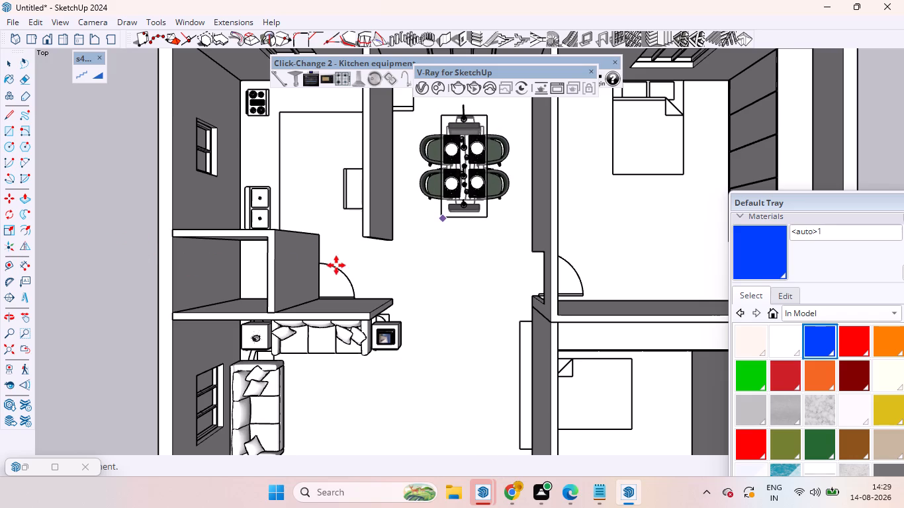
pyautogui.scroll(-6, 336, 265)
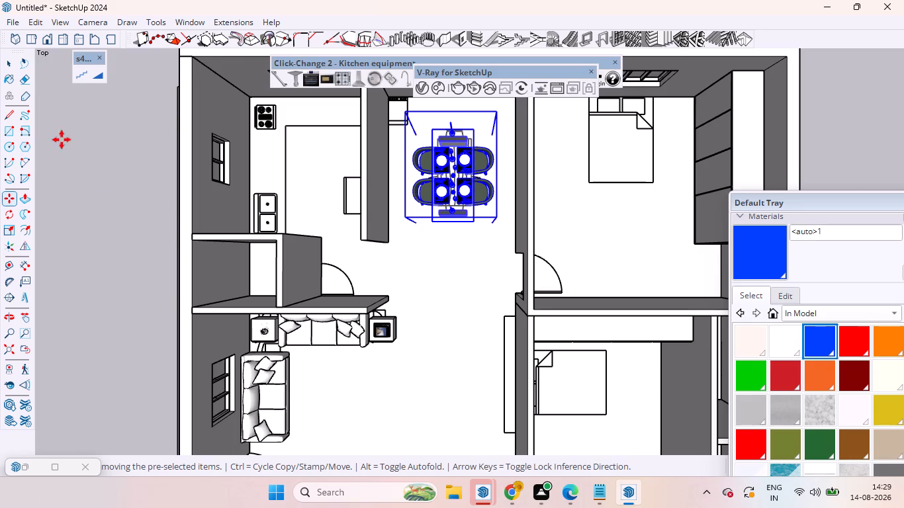
pyautogui.scroll(-6, 108, 214)
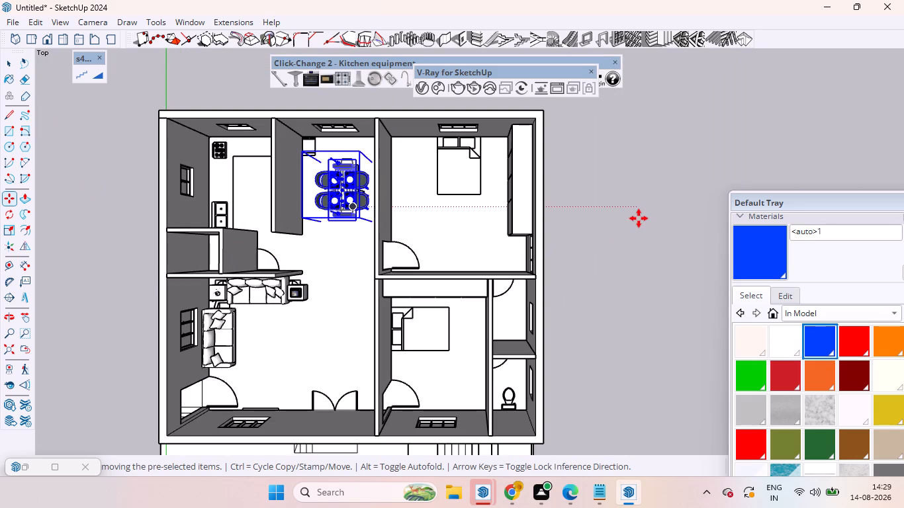
pyautogui.click(9, 62)
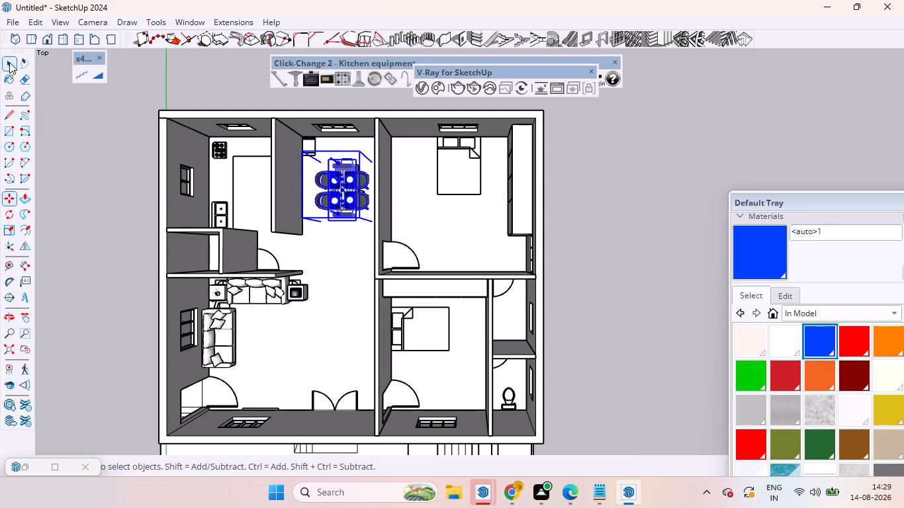
pyautogui.click(589, 226)
# Examine the placed dining set and its hanging bulbs in the room from above and from several angles.
pyautogui.scroll(2, 334, 201)
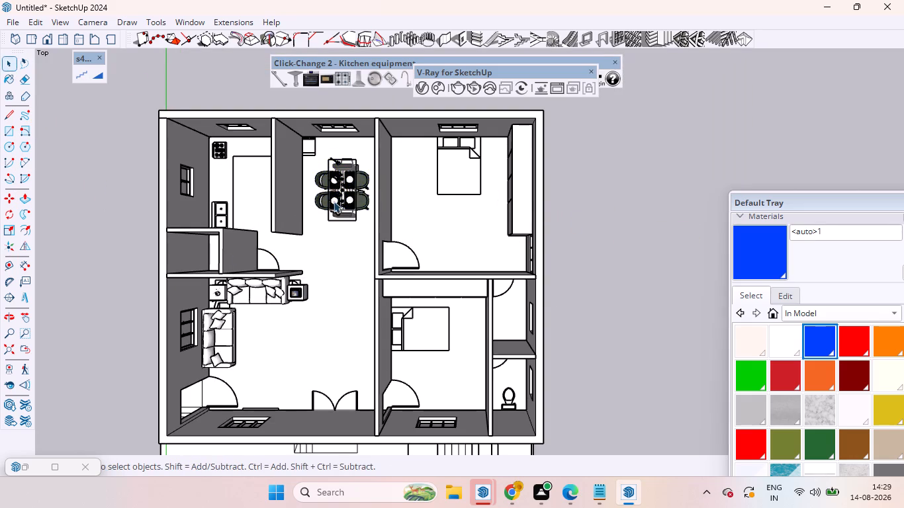
pyautogui.scroll(20, 334, 201)
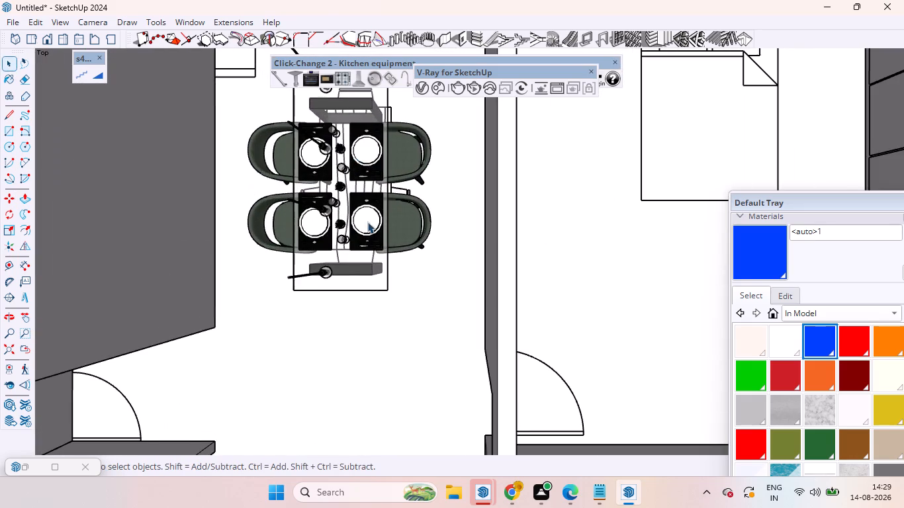
pyautogui.scroll(-7, 377, 257)
pyautogui.moveTo(354, 272); pyautogui.dragTo(363, 67, button='middle')
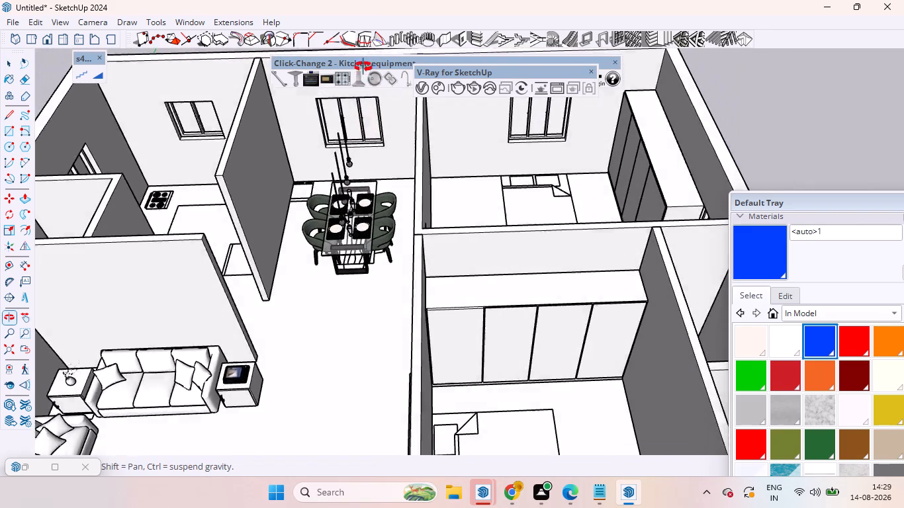
pyautogui.moveTo(363, 67); pyautogui.dragTo(363, 64, button='middle')
pyautogui.scroll(11, 333, 244)
pyautogui.moveTo(363, 272); pyautogui.dragTo(385, 181, button='middle')
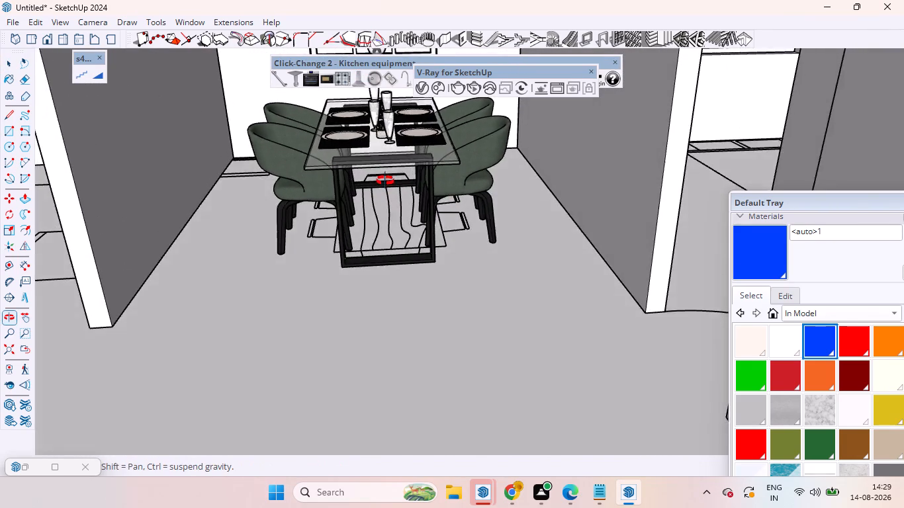
pyautogui.moveTo(385, 181); pyautogui.dragTo(398, 283, button='middle')
pyautogui.scroll(-7, 383, 191)
pyautogui.scroll(1, 385, 249)
pyautogui.scroll(-4, 385, 249)
pyautogui.moveTo(392, 282); pyautogui.dragTo(364, 220, button='middle')
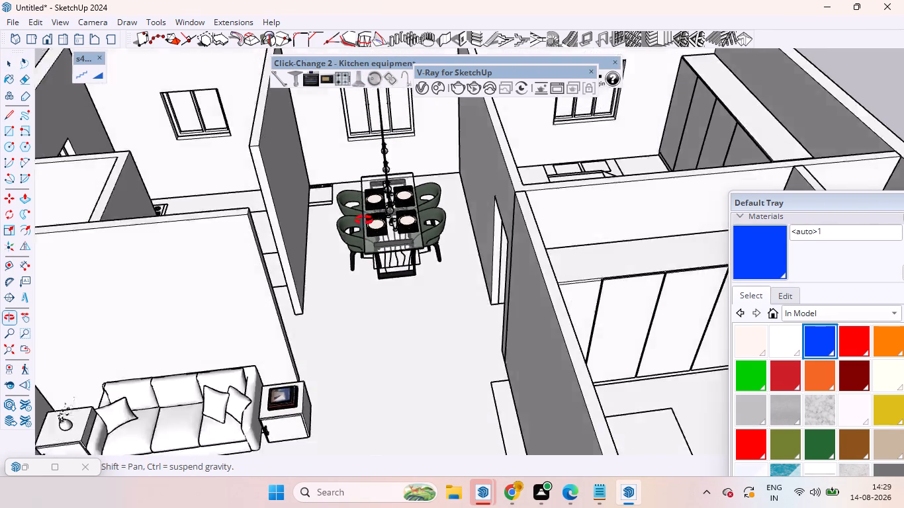
pyautogui.moveTo(364, 220); pyautogui.dragTo(300, 184, button='middle')
pyautogui.scroll(-6, 394, 206)
pyautogui.scroll(5, 356, 115)
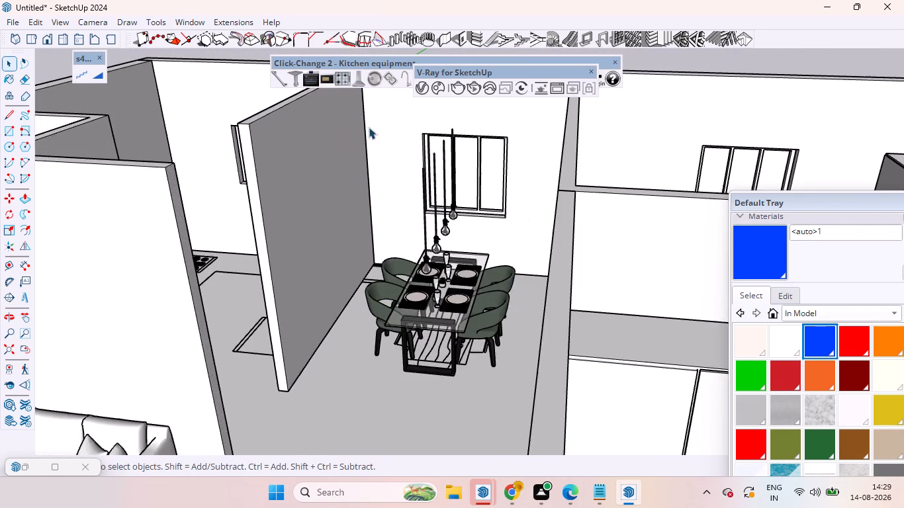
pyautogui.scroll(-8, 390, 157)
pyautogui.scroll(4, 420, 161)
pyautogui.scroll(-1, 422, 161)
pyautogui.scroll(8, 422, 161)
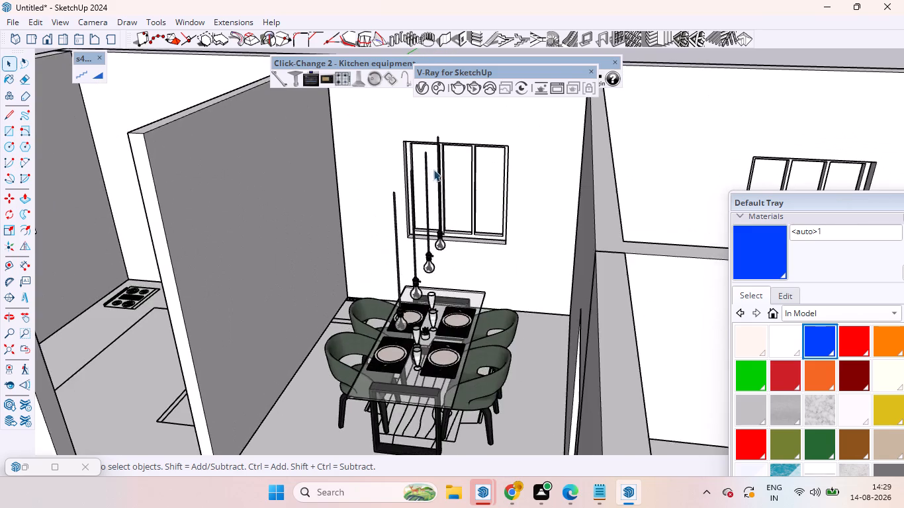
# Explode the dining set component into its separate parts and clear the selection.
pyautogui.moveTo(436, 188); pyautogui.dragTo(236, 297, button='middle')
pyautogui.scroll(6, 348, 241)
pyautogui.click(416, 227)
pyautogui.rightClick(416, 227)
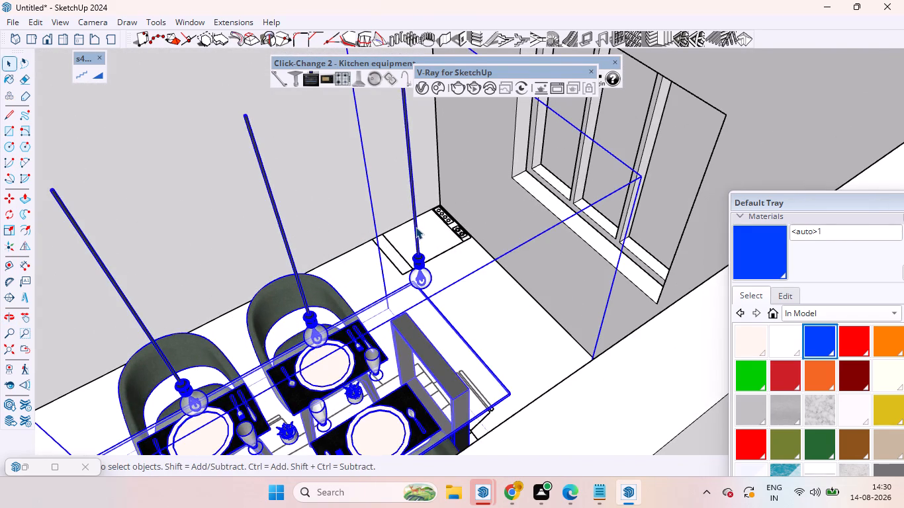
pyautogui.click(449, 114)
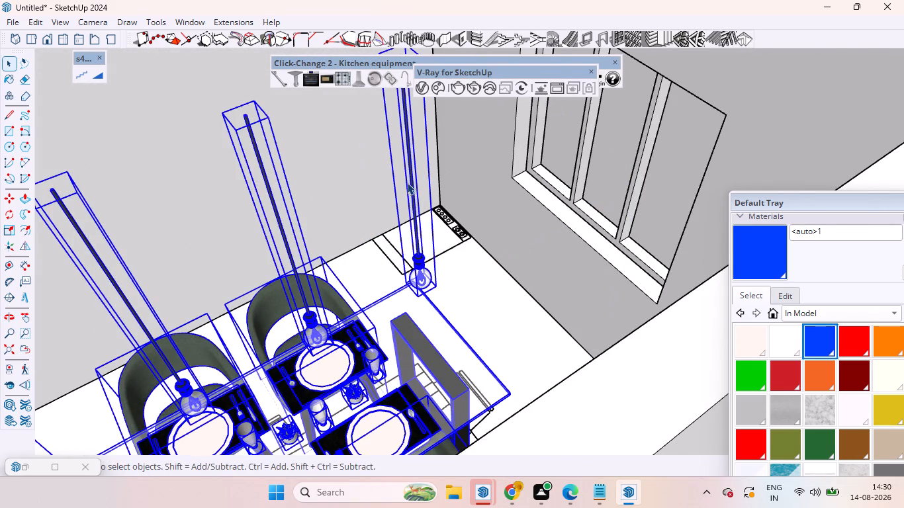
pyautogui.scroll(-6, 416, 192)
pyautogui.click(743, 97)
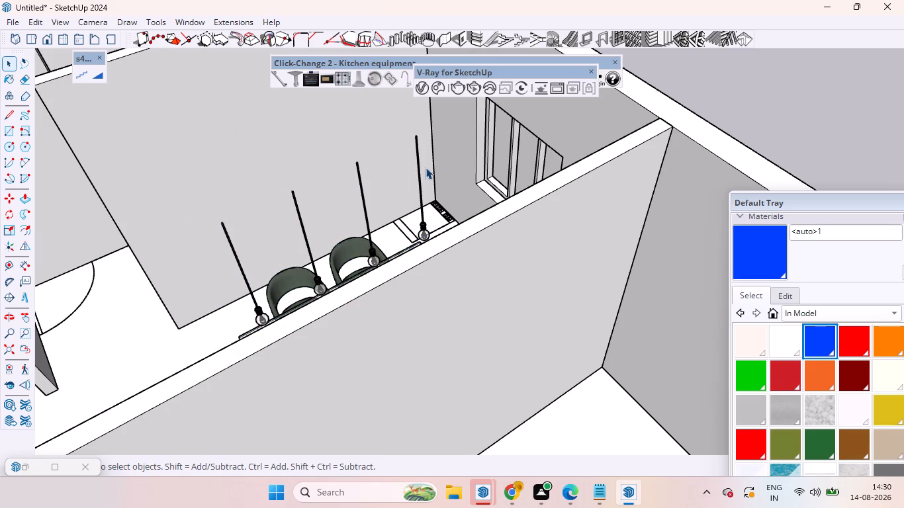
# Delete the four hanging bulb lights above the dining table.
pyautogui.click(419, 156)
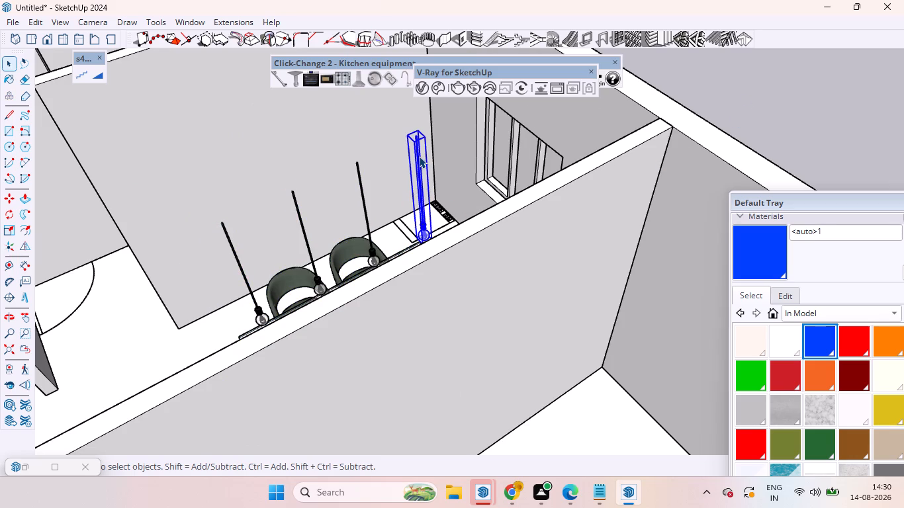
pyautogui.keyDown('ctrl'); pyautogui.click(360, 177); pyautogui.keyUp('ctrl')
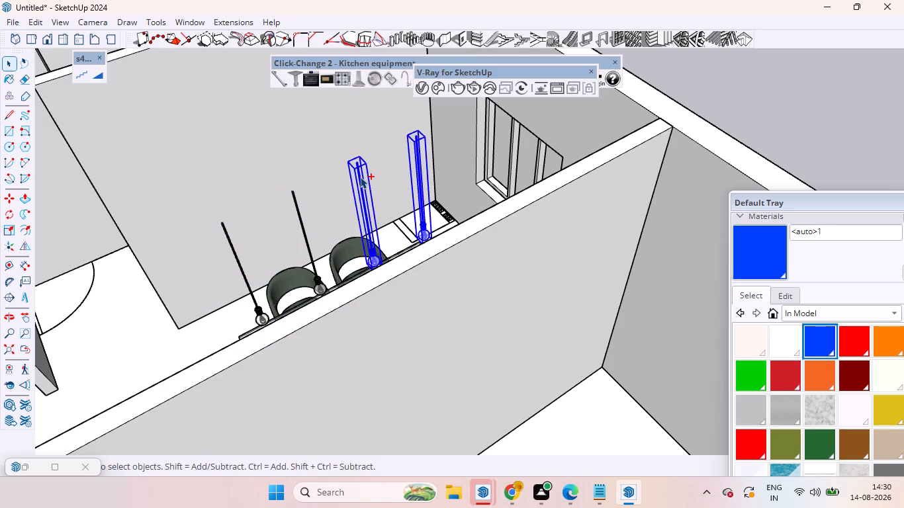
pyautogui.keyDown('ctrl'); pyautogui.click(300, 213); pyautogui.keyUp('ctrl')
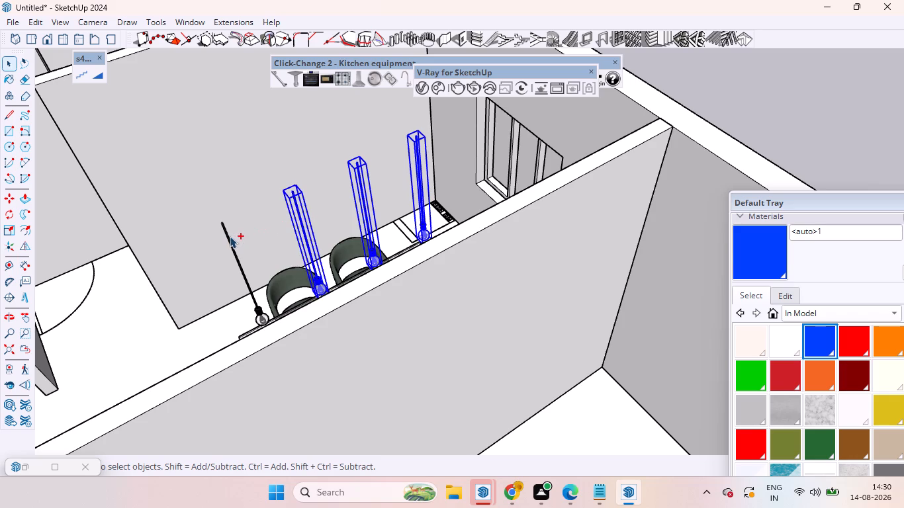
pyautogui.keyDown('ctrl'); pyautogui.click(230, 236); pyautogui.keyUp('ctrl')
pyautogui.press('Delete')
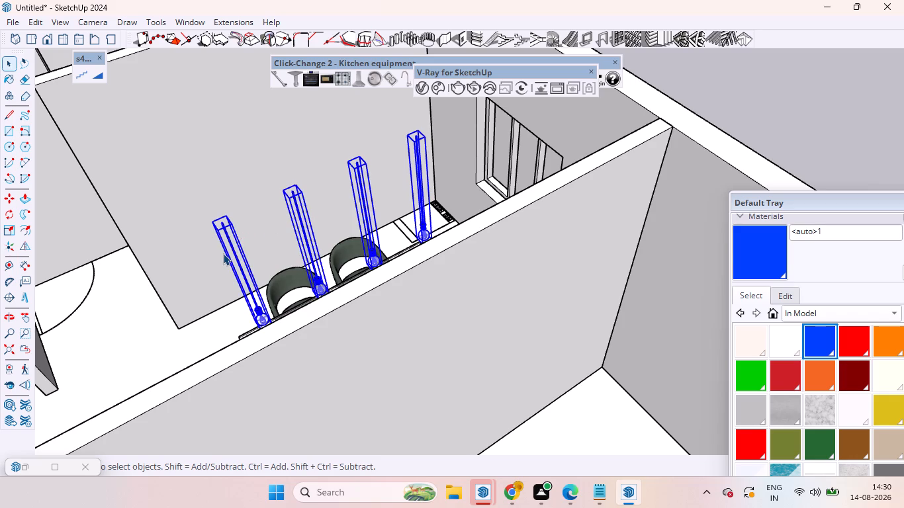
# Examine the dining area and the surrounding rooms of the house from several angles.
pyautogui.scroll(-8, 263, 259)
pyautogui.moveTo(216, 262); pyautogui.dragTo(306, 300, button='middle')
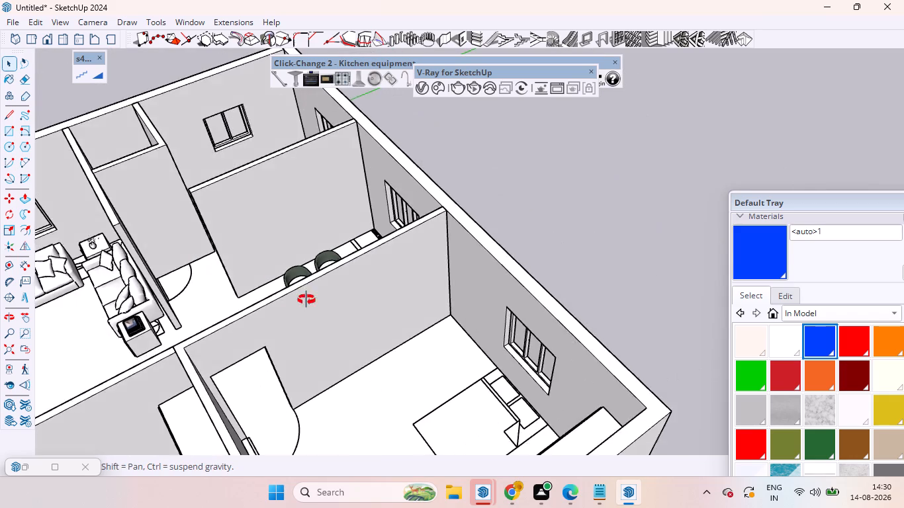
pyautogui.moveTo(306, 300); pyautogui.dragTo(447, 159, button='middle')
pyautogui.scroll(5, 351, 389)
pyautogui.scroll(-2, 368, 370)
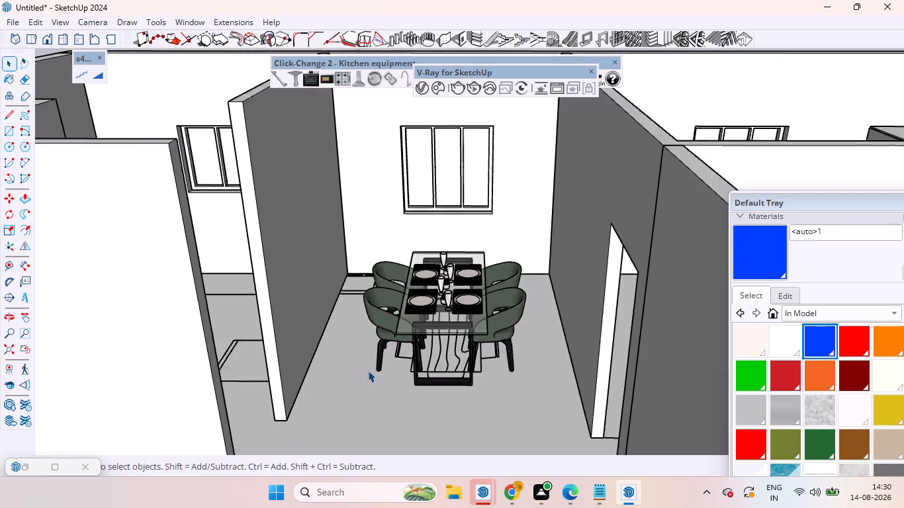
pyautogui.scroll(-5, 368, 370)
pyautogui.scroll(5, 413, 221)
pyautogui.scroll(1, 349, 240)
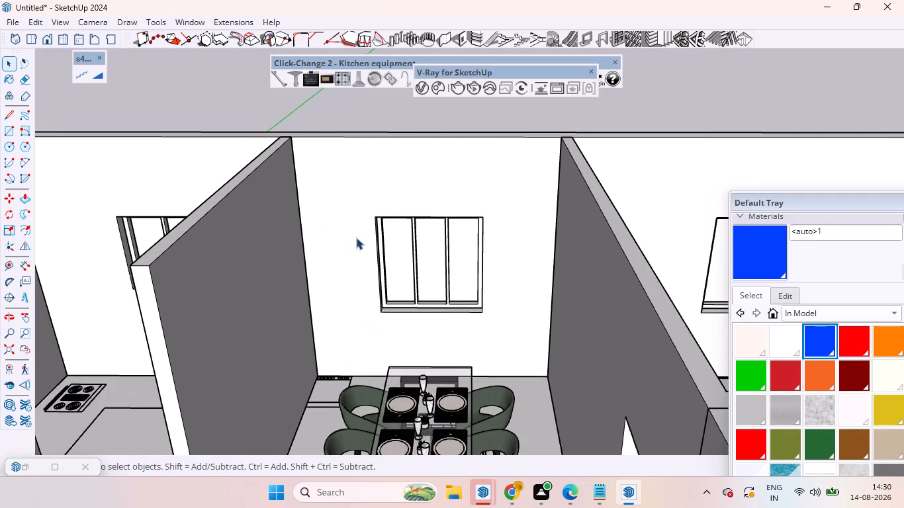
pyautogui.scroll(1, 356, 237)
pyautogui.scroll(-10, 312, 242)
pyautogui.scroll(1, 343, 246)
pyautogui.scroll(-2, 343, 246)
pyautogui.moveTo(440, 296); pyautogui.dragTo(422, 318, button='middle')
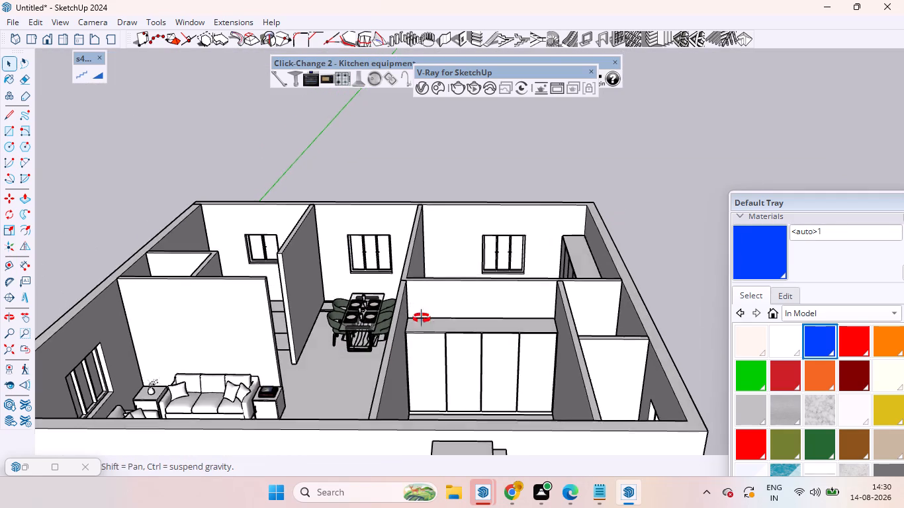
pyautogui.moveTo(422, 318); pyautogui.dragTo(359, 307, button='middle')
pyautogui.scroll(6, 389, 352)
pyautogui.scroll(-6, 394, 335)
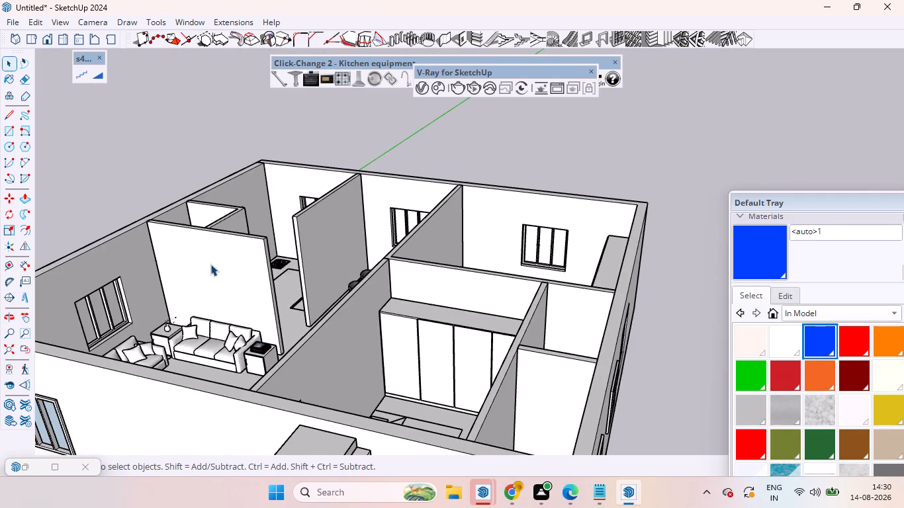
pyautogui.scroll(3, 212, 267)
pyautogui.scroll(-6, 264, 266)
pyautogui.moveTo(277, 238); pyautogui.dragTo(358, 403, button='middle')
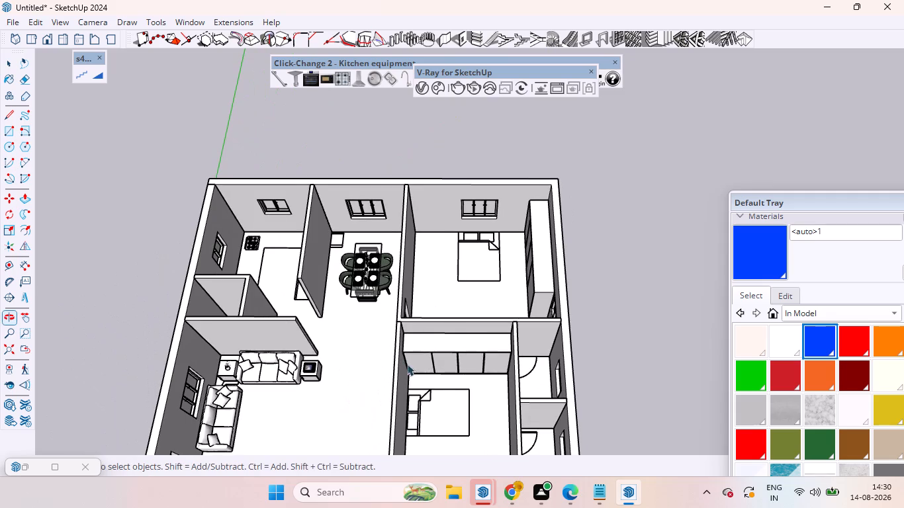
pyautogui.scroll(4, 472, 296)
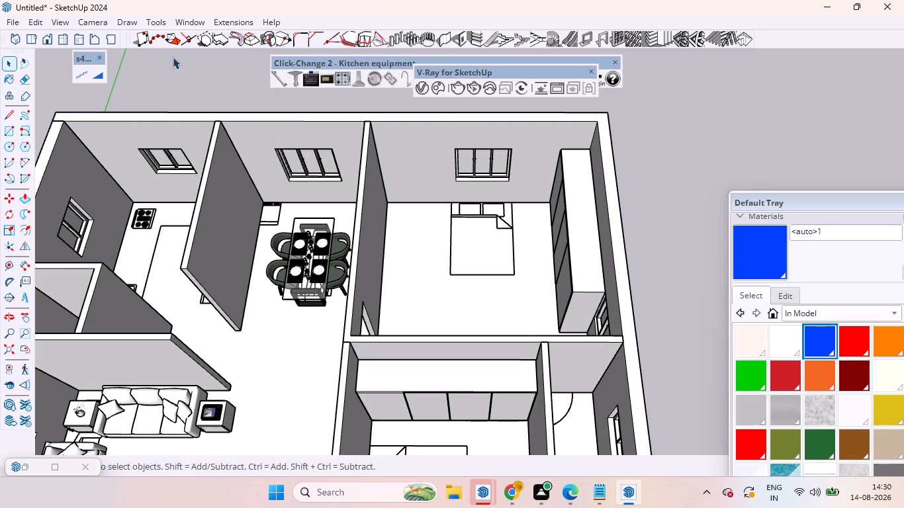
# Import the downloaded Bed 003 from the Chaos Cosmos beds category and place it over the bed outline beneath the larger bedroom's window.
pyautogui.click(437, 83)
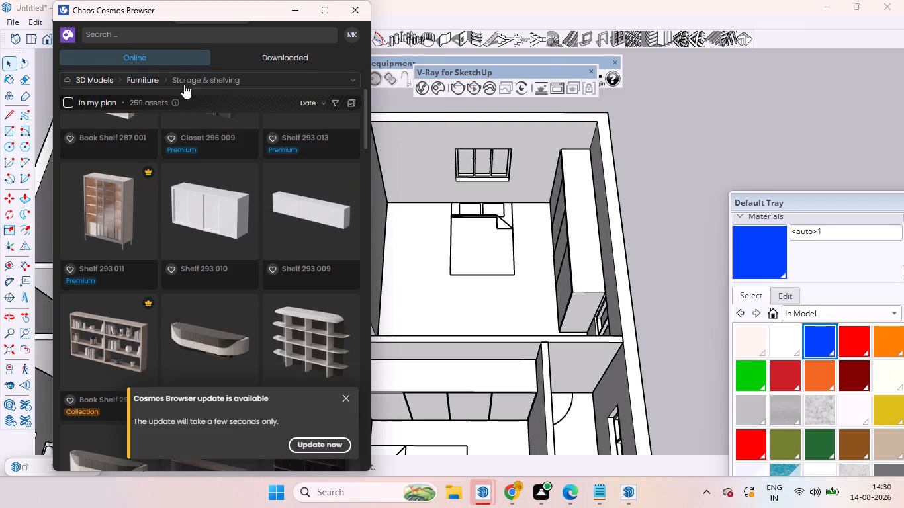
pyautogui.click(355, 81)
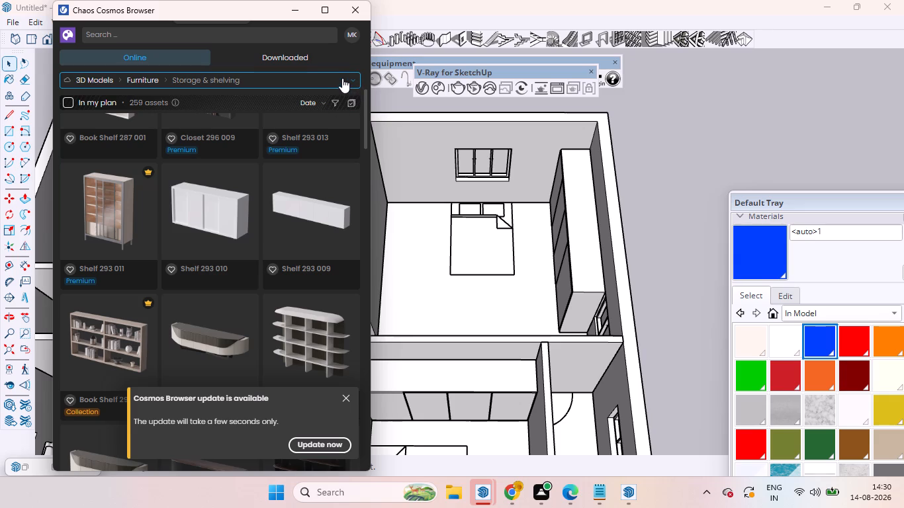
pyautogui.click(113, 132)
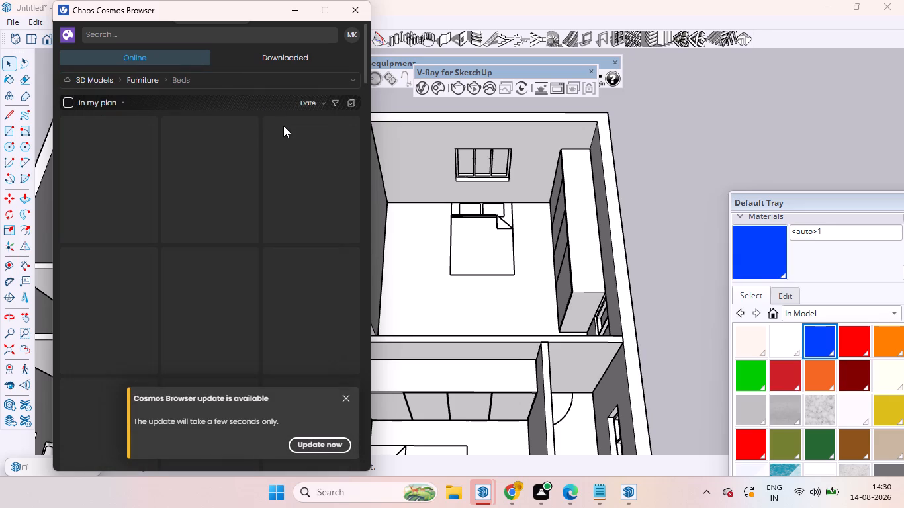
pyautogui.click(269, 58)
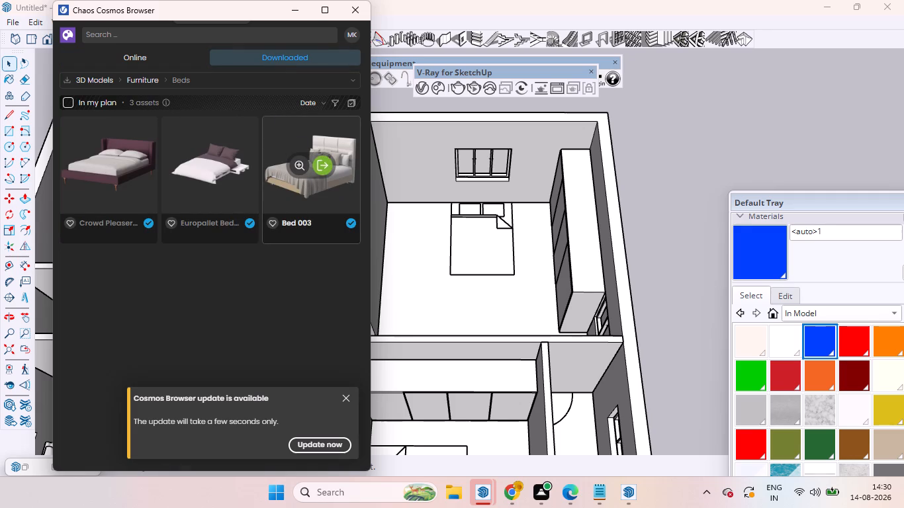
pyautogui.click(320, 168)
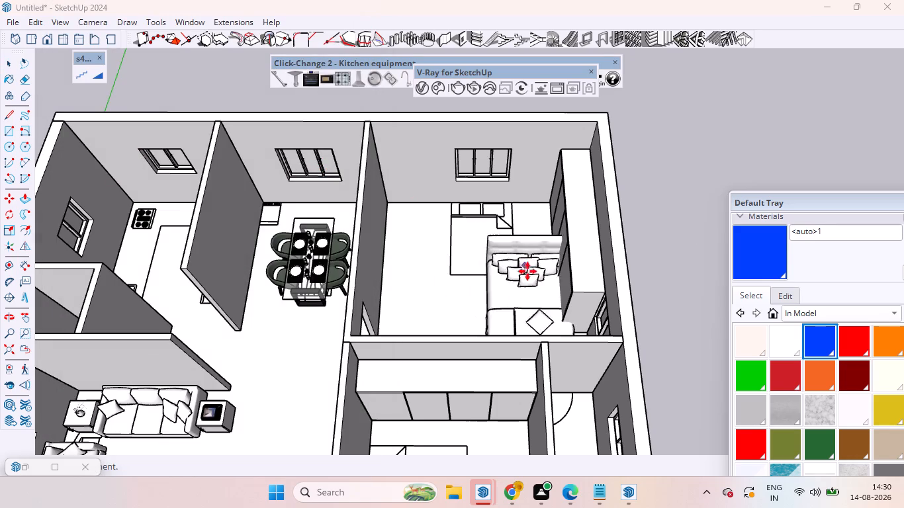
pyautogui.scroll(6, 482, 240)
pyautogui.scroll(-6, 485, 257)
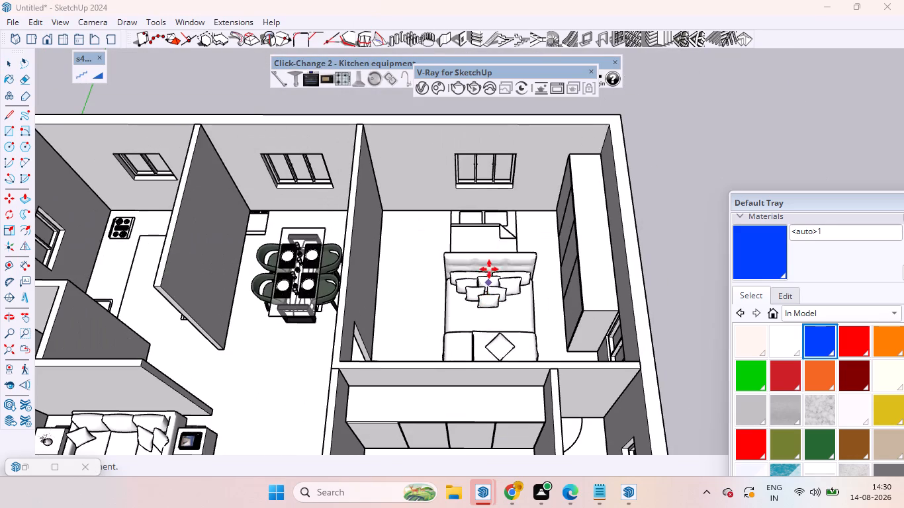
pyautogui.moveTo(490, 251); pyautogui.dragTo(499, 368, button='middle')
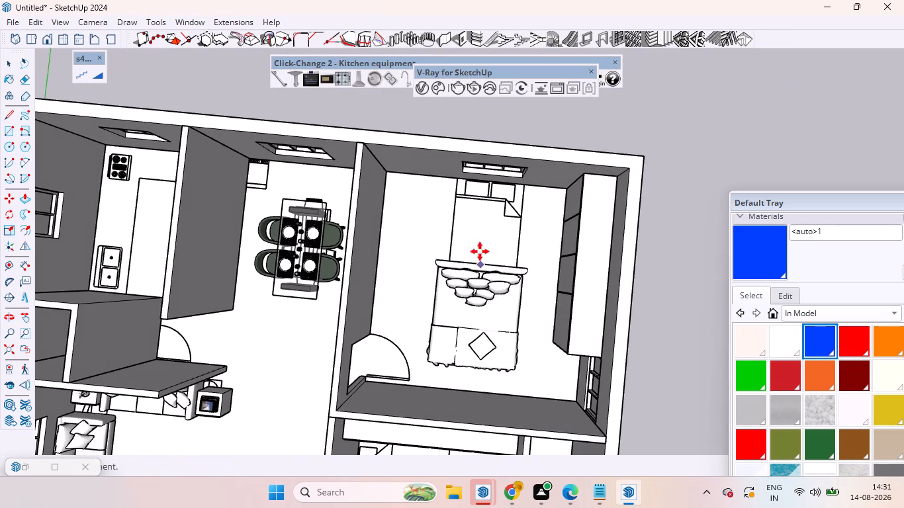
pyautogui.scroll(6, 486, 201)
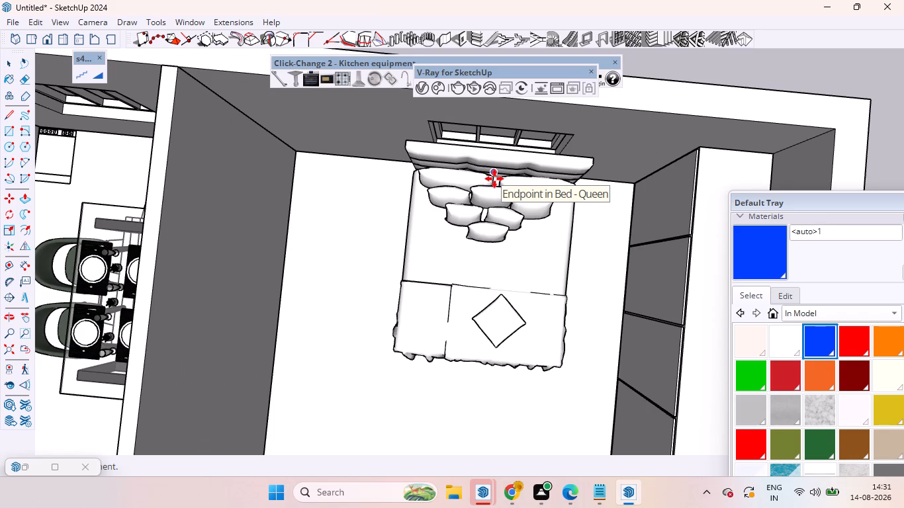
pyautogui.click(494, 185)
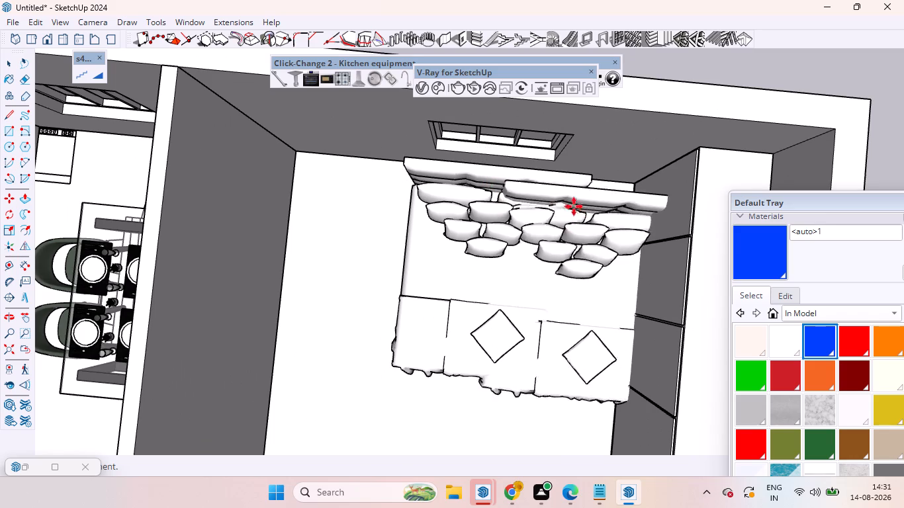
pyautogui.press('space')
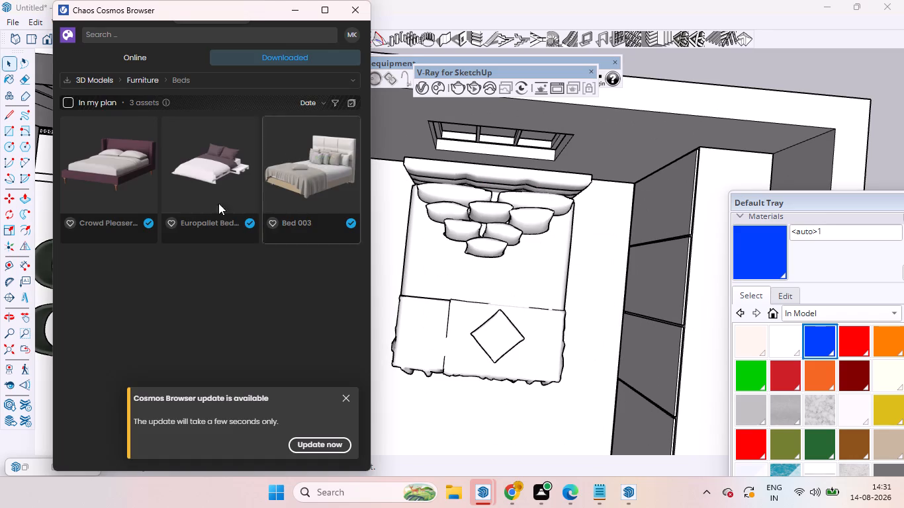
# Import the downloaded Crowd Pleaser Bed from Chaos Cosmos, place one in the smaller bedroom below the wardrobe, and close the asset browser.
pyautogui.click(122, 159)
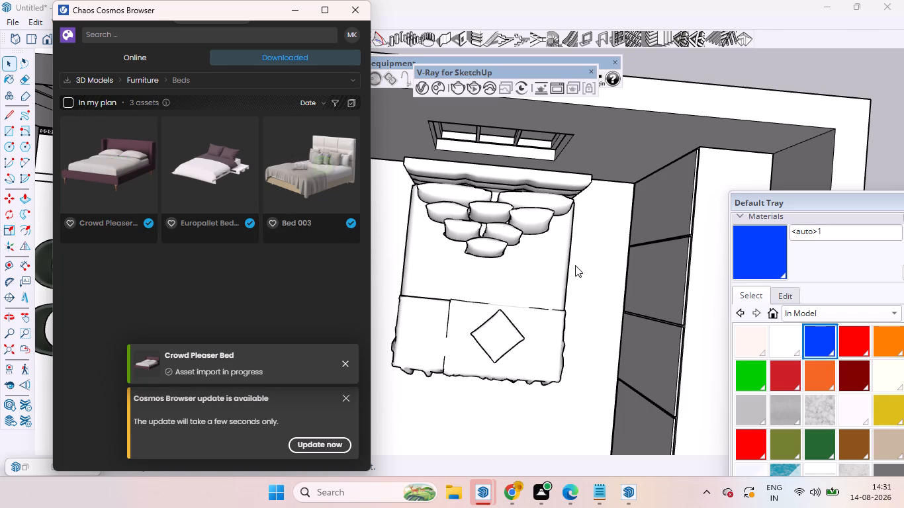
pyautogui.scroll(-5, 577, 217)
pyautogui.scroll(-7, 539, 271)
pyautogui.scroll(-7, 555, 200)
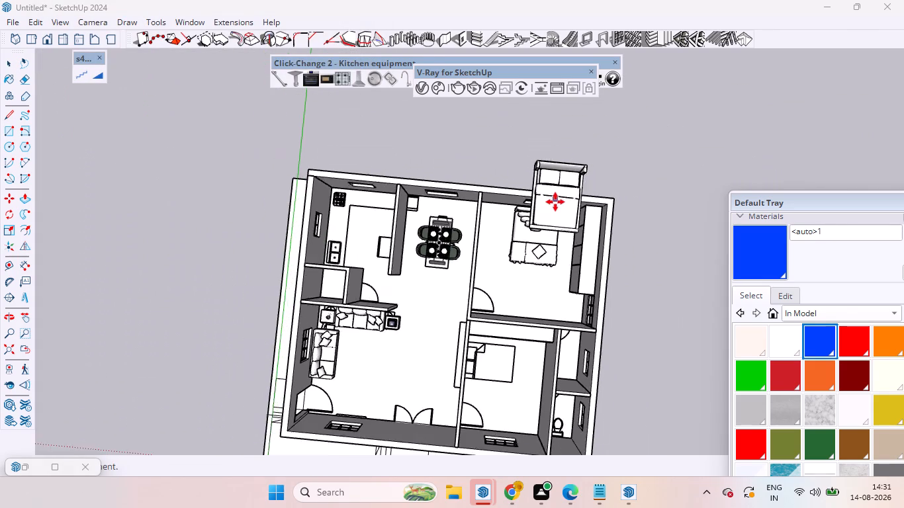
pyautogui.scroll(-6, 555, 202)
pyautogui.scroll(19, 551, 345)
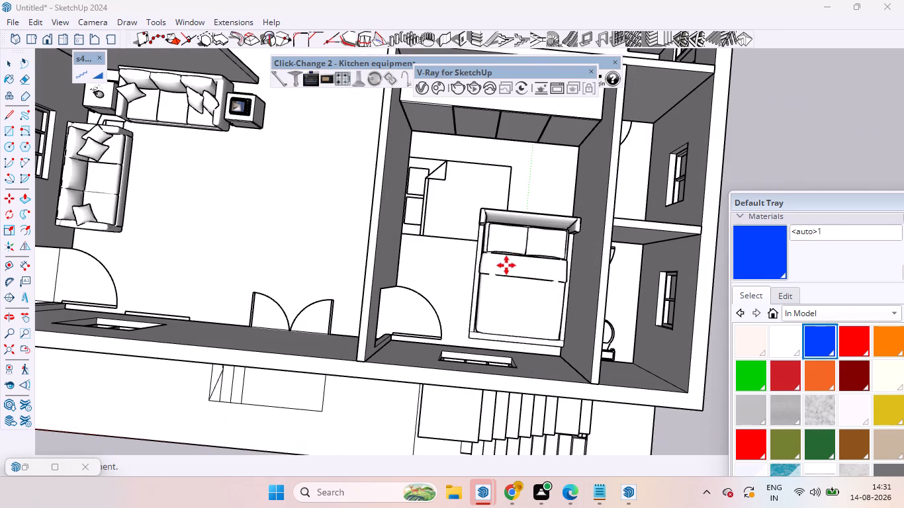
pyautogui.click(496, 233)
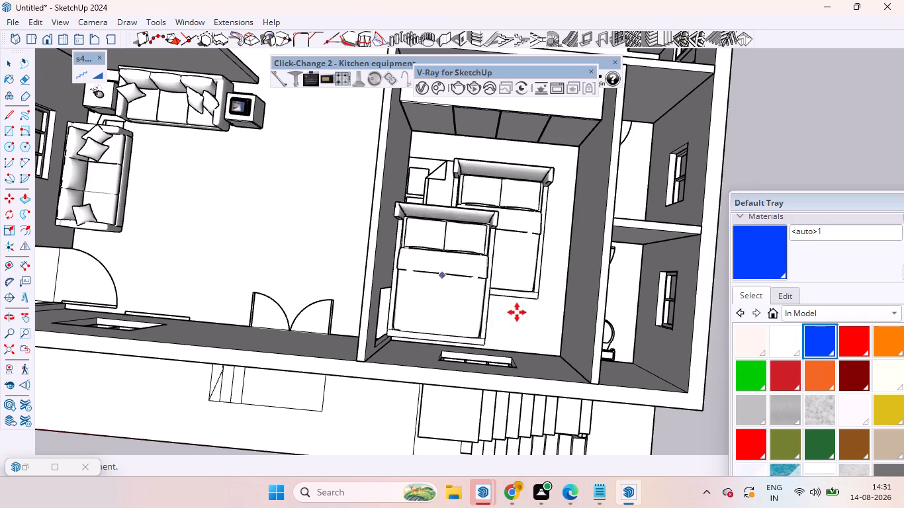
pyautogui.press('space')
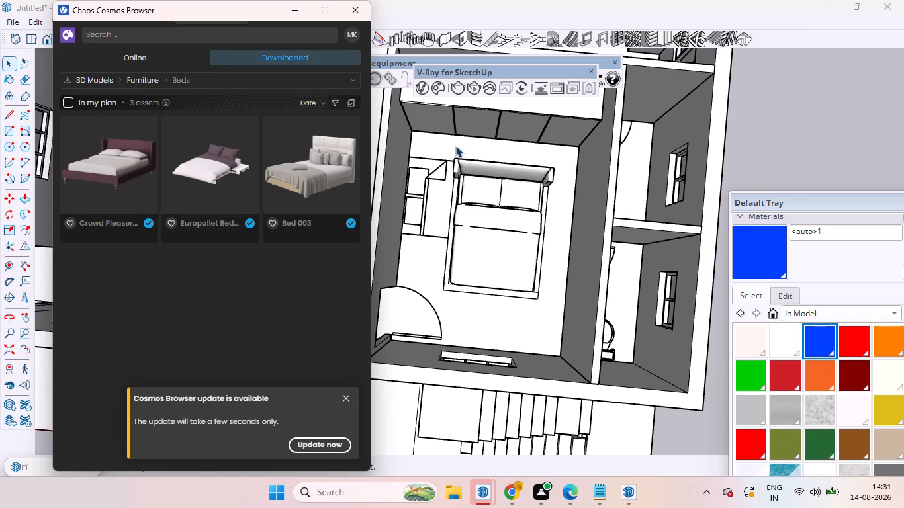
pyautogui.click(357, 10)
# Rotate the Crowd Pleaser Bed 90 degrees in plan about its headboard corner.
pyautogui.scroll(9, 457, 165)
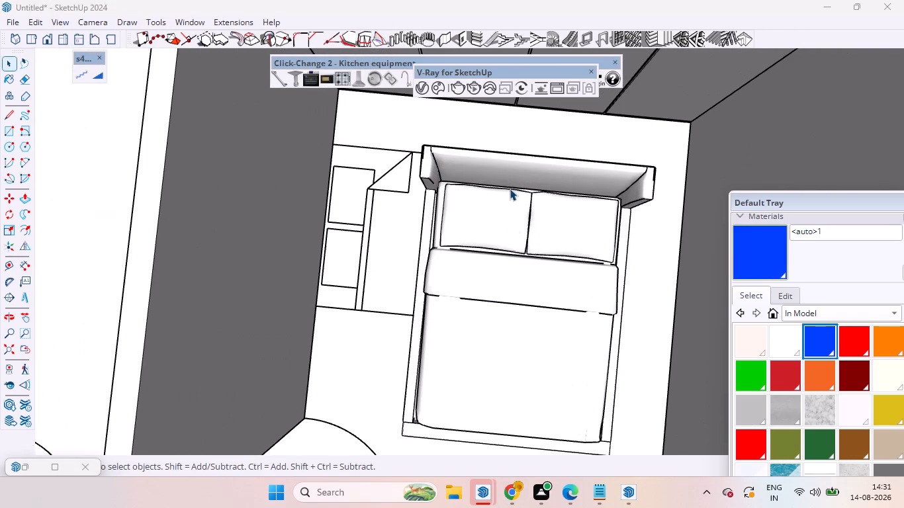
pyautogui.click(511, 253)
pyautogui.scroll(-7, 429, 232)
pyautogui.scroll(-7, 370, 240)
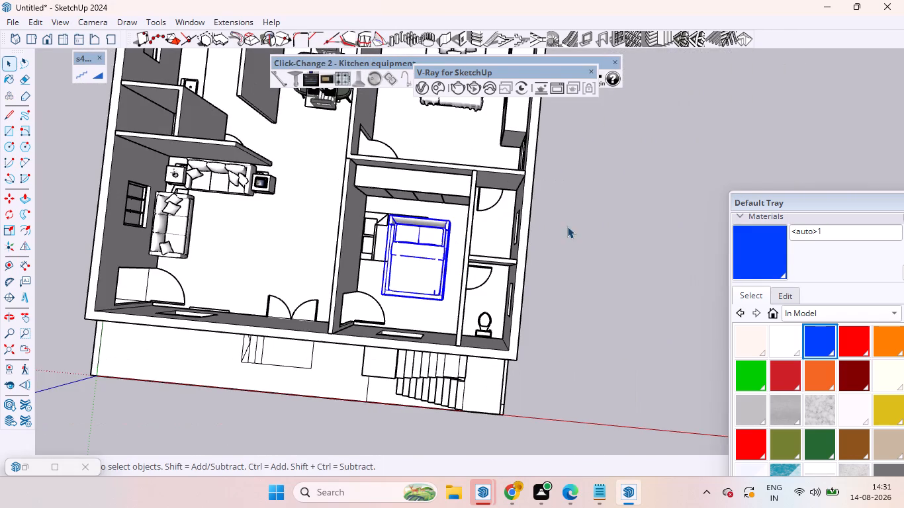
pyautogui.scroll(3, 460, 209)
pyautogui.scroll(-1, 464, 209)
pyautogui.scroll(6, 527, 209)
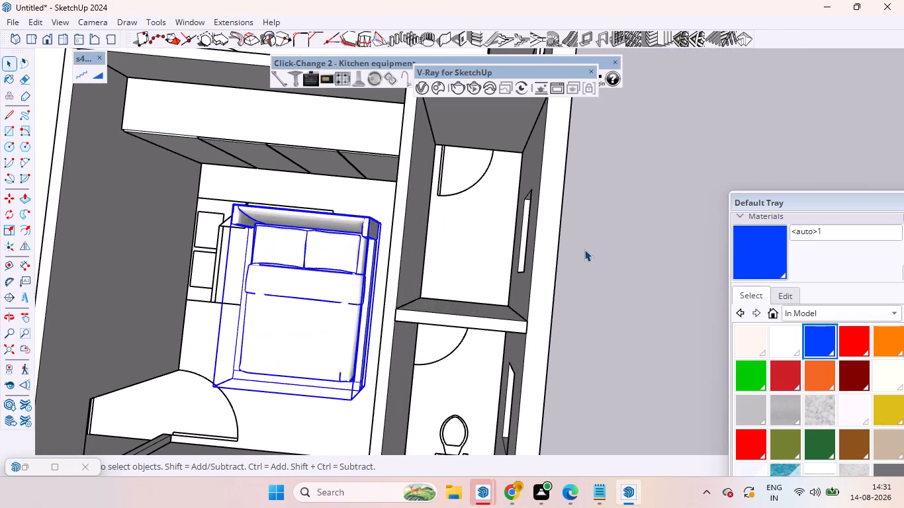
pyautogui.scroll(-5, 623, 251)
pyautogui.click(682, 277)
pyautogui.scroll(5, 349, 248)
pyautogui.click(425, 290)
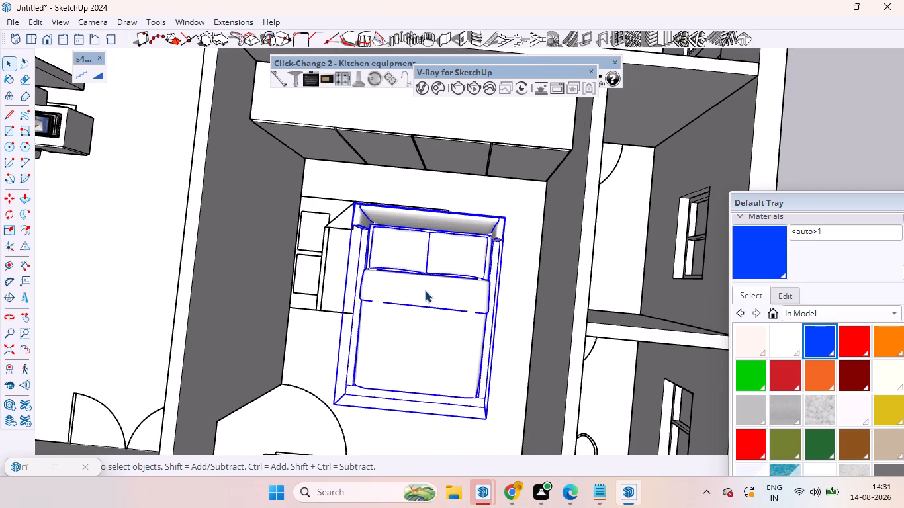
pyautogui.press('q')
pyautogui.press('Return')
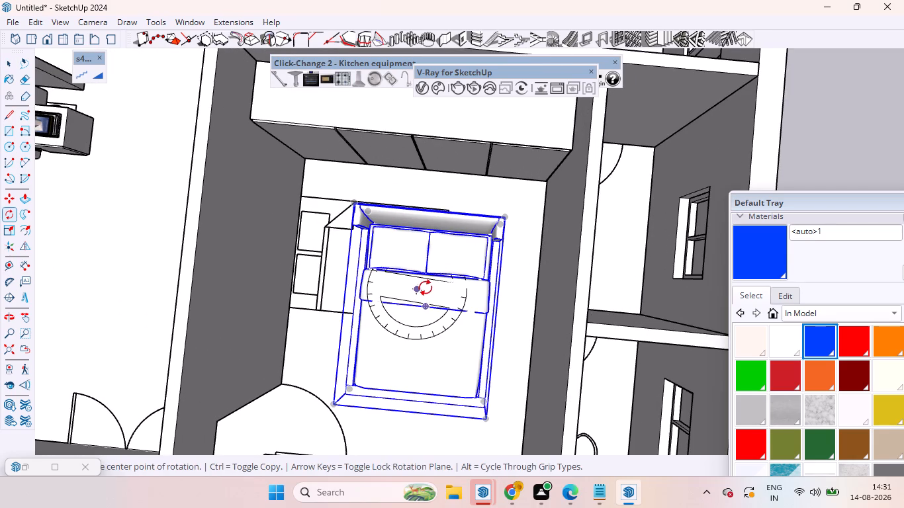
pyautogui.press('Up')
pyautogui.click(498, 229)
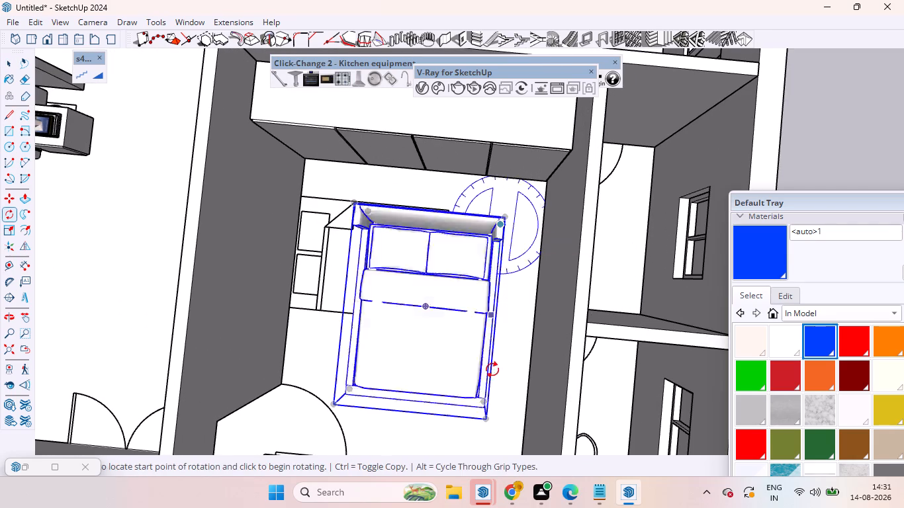
pyautogui.click(484, 417)
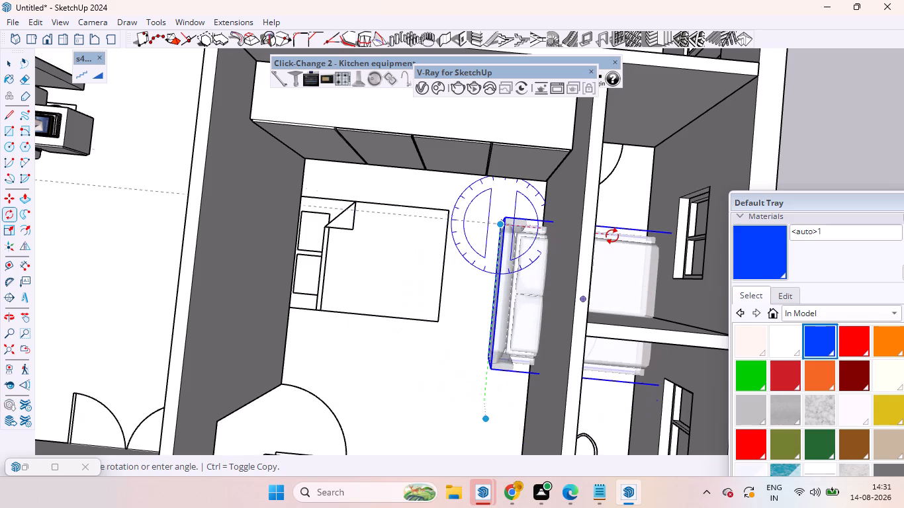
pyautogui.write('90')
pyautogui.press('Return')
pyautogui.scroll(-9, 357, 296)
pyautogui.press('space')
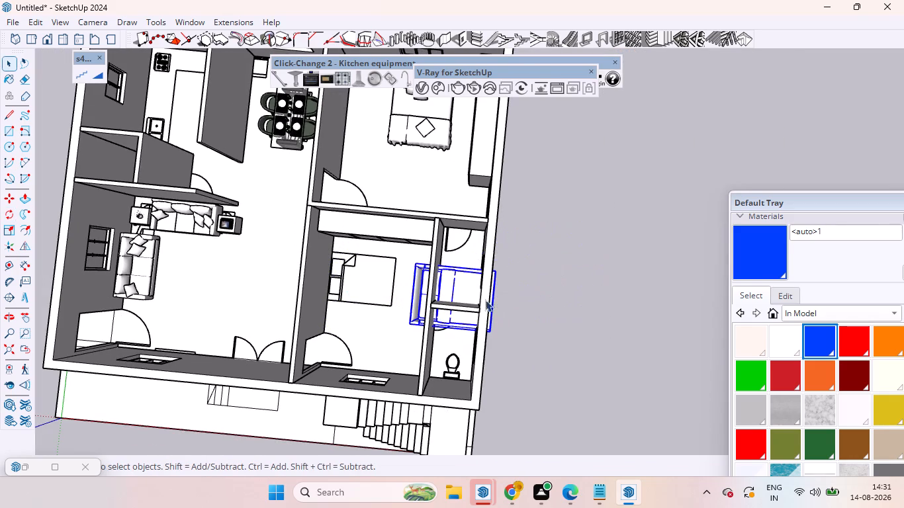
# Move the rotated bed along the red axis back over the bed outline, with its headboard toward the living-room wall, and deselect it.
pyautogui.press('m')
pyautogui.scroll(3, 373, 297)
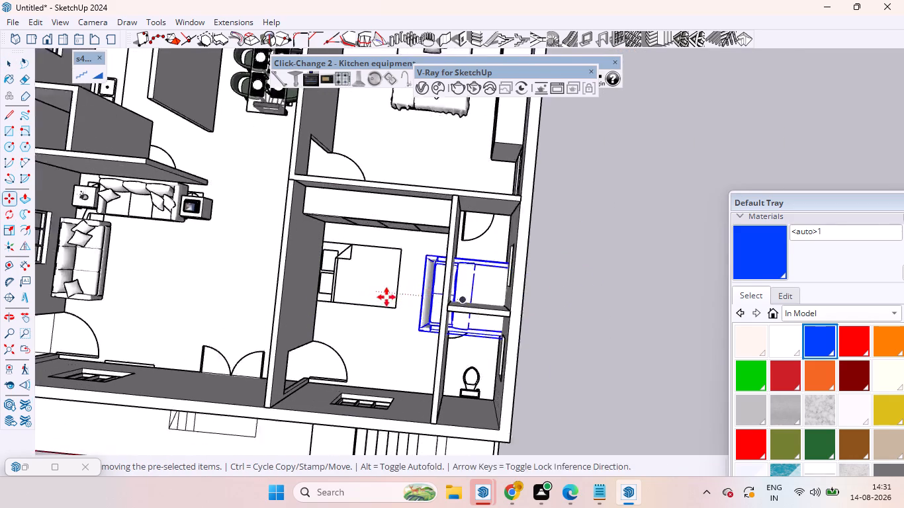
pyautogui.scroll(3, 386, 297)
pyautogui.click(451, 288)
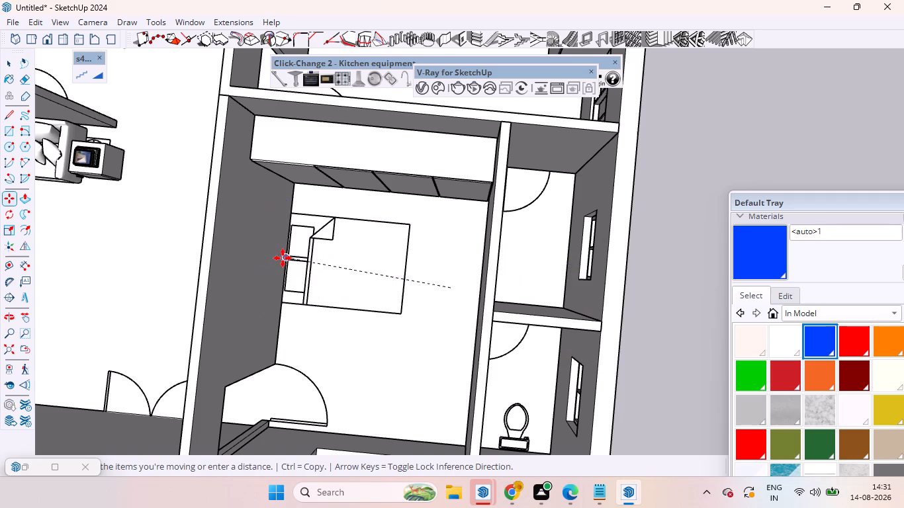
pyautogui.press('Left')
pyautogui.press('Right')
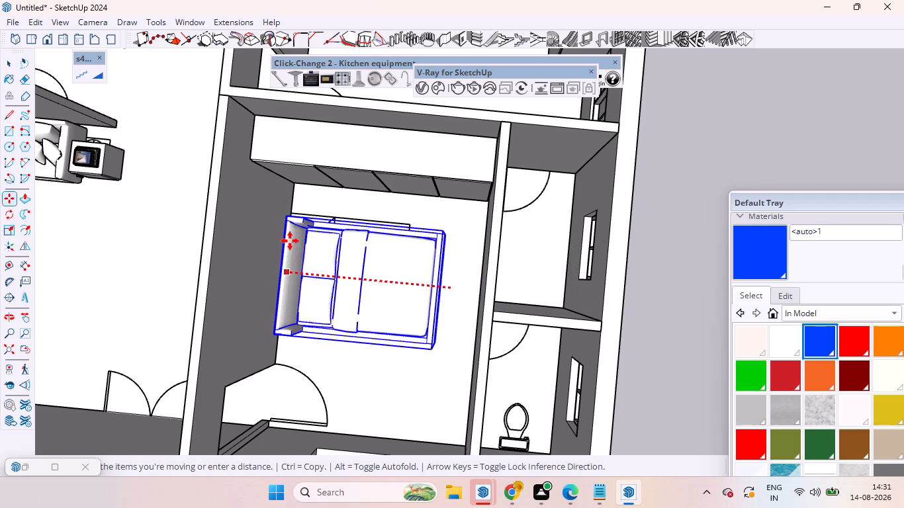
pyautogui.scroll(4, 290, 241)
pyautogui.moveTo(291, 251); pyautogui.dragTo(367, 224, button='middle')
pyautogui.scroll(-6, 319, 261)
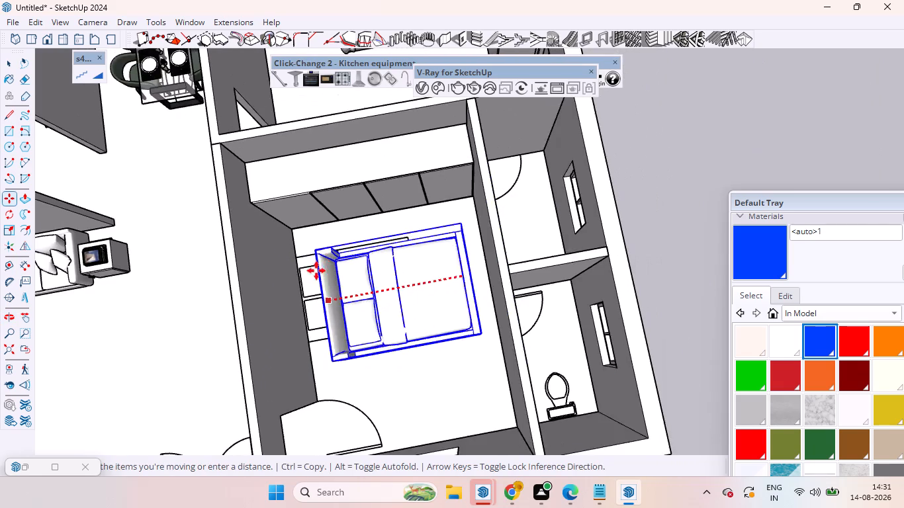
pyautogui.scroll(-5, 297, 268)
pyautogui.moveTo(237, 269); pyautogui.dragTo(370, 263, button='middle')
pyautogui.scroll(3, 365, 326)
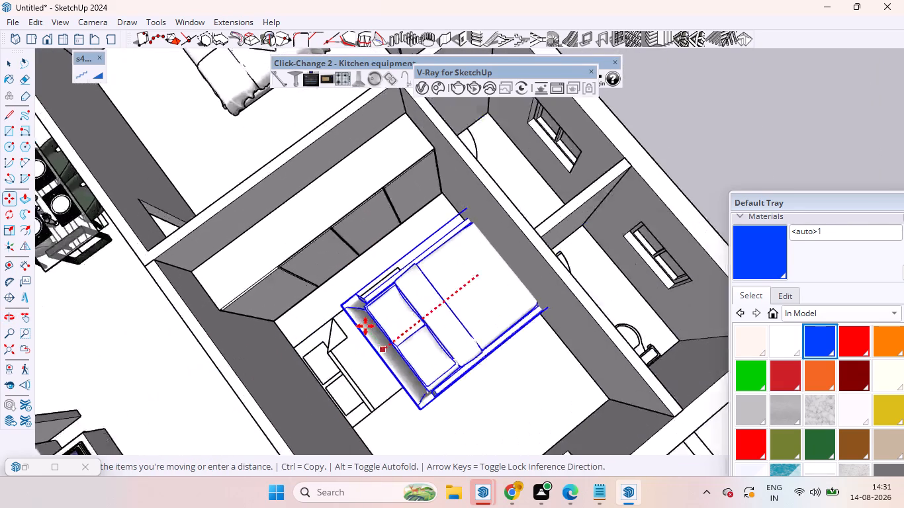
pyautogui.scroll(8, 365, 326)
pyautogui.click(244, 357)
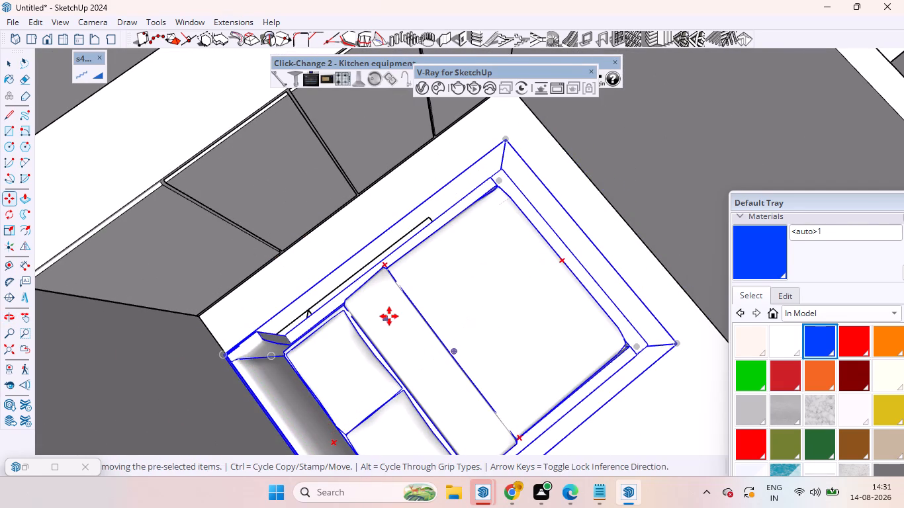
pyautogui.press('space')
pyautogui.scroll(-4, 415, 270)
pyautogui.scroll(1, 417, 270)
pyautogui.scroll(-9, 418, 271)
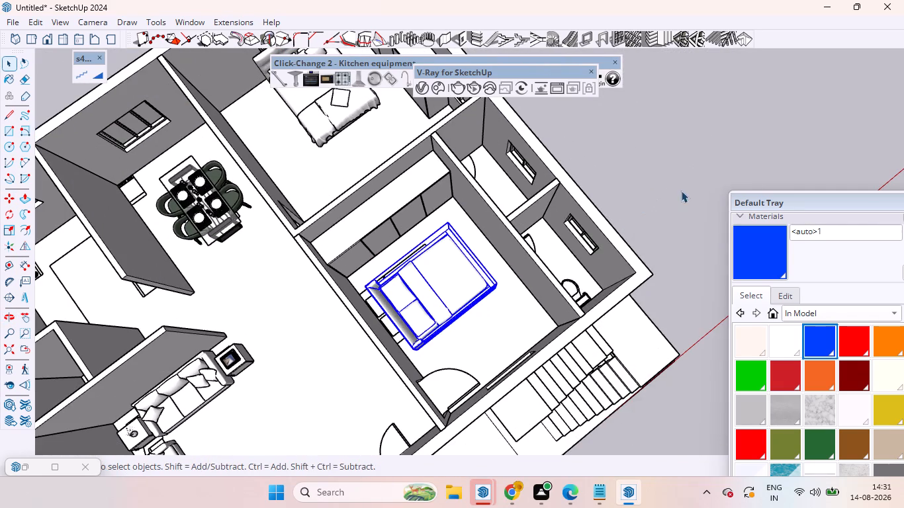
pyautogui.click(680, 190)
# Move the smaller bedroom's bed a short distance along the green axis toward the wardrobe, lining it up over the bed outline, and deselect it.
pyautogui.scroll(4, 442, 246)
pyautogui.scroll(-7, 455, 253)
pyautogui.moveTo(418, 319); pyautogui.dragTo(469, 268, button='middle')
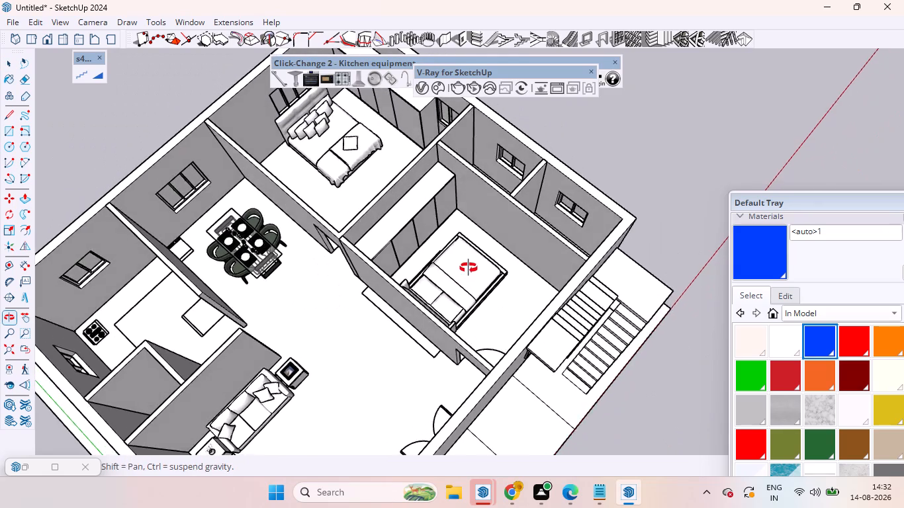
pyautogui.moveTo(469, 268); pyautogui.dragTo(470, 261, button='middle')
pyautogui.scroll(10, 423, 275)
pyautogui.moveTo(433, 294); pyautogui.dragTo(568, 302, button='middle')
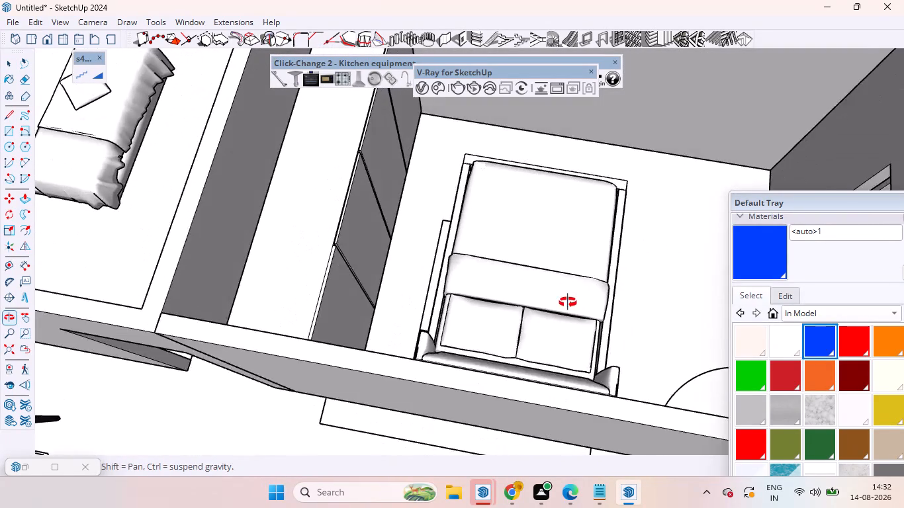
pyautogui.moveTo(568, 302); pyautogui.dragTo(588, 368, button='middle')
pyautogui.click(482, 353)
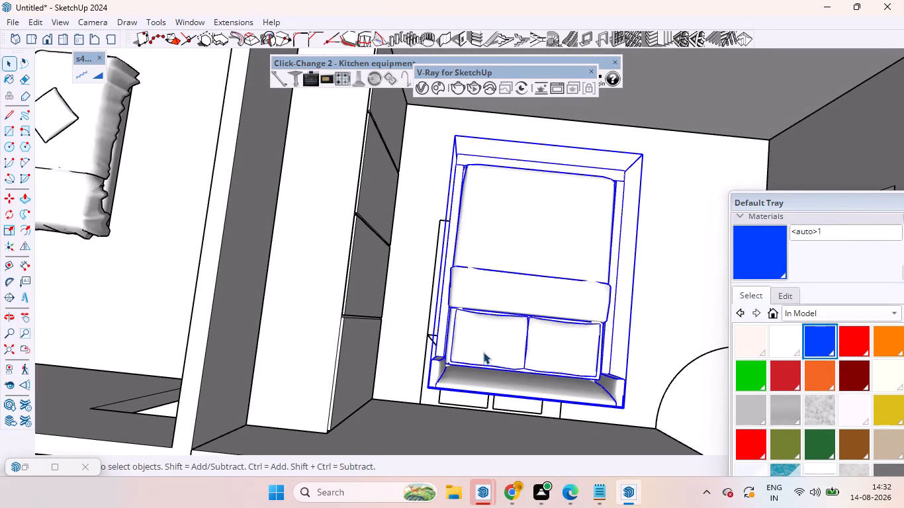
pyautogui.press('m')
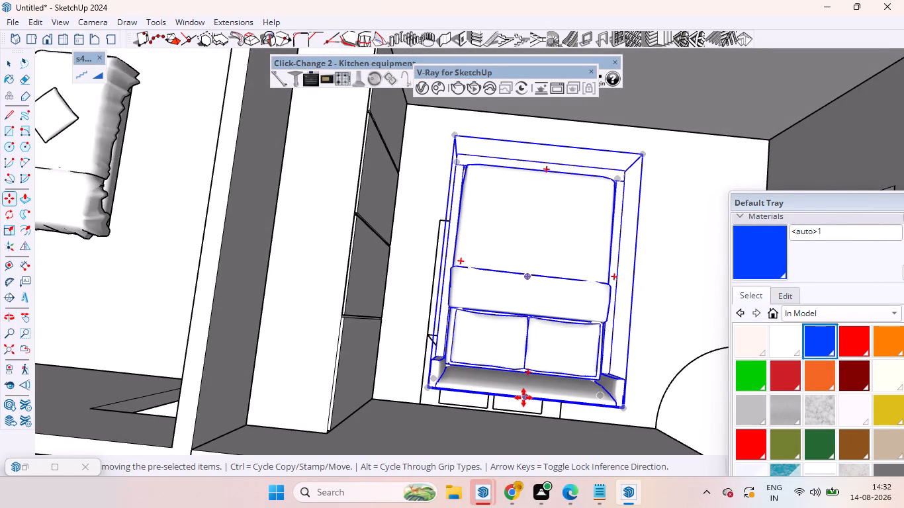
pyautogui.click(523, 398)
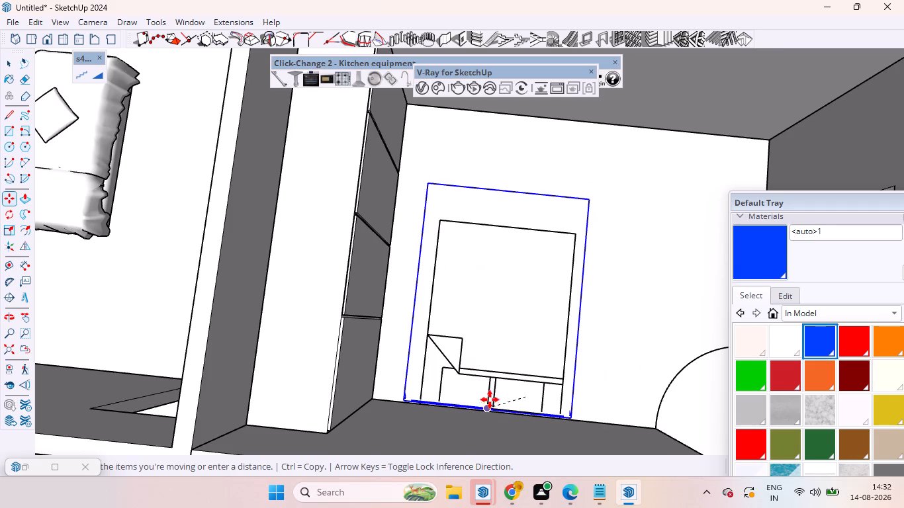
pyautogui.press('Left')
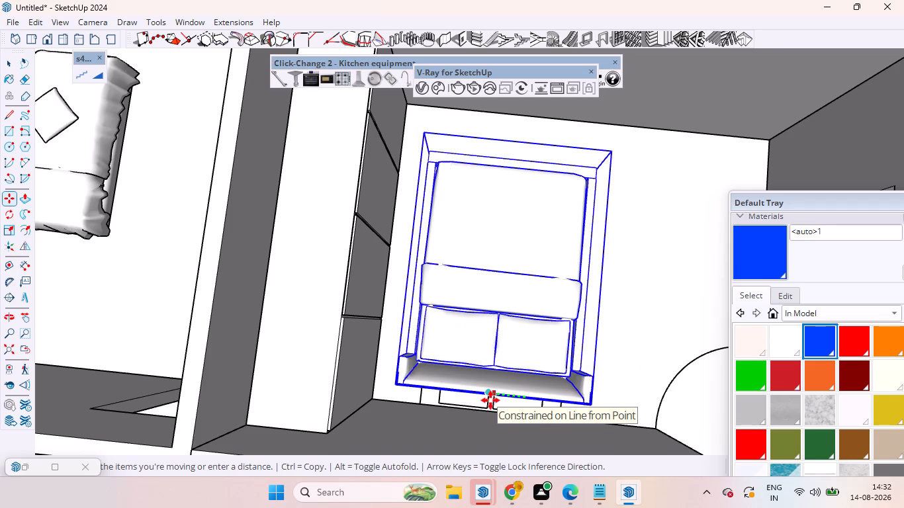
pyautogui.click(490, 400)
pyautogui.scroll(-13, 506, 351)
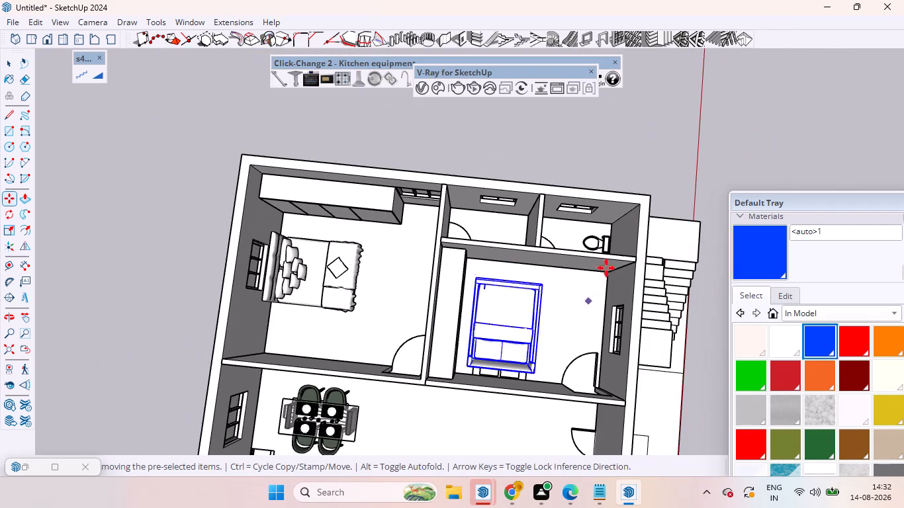
pyautogui.press('space')
pyautogui.click(674, 175)
# Move the same bed toward the living-room wall until its headboard sits close against the wall, and deselect it.
pyautogui.scroll(7, 549, 355)
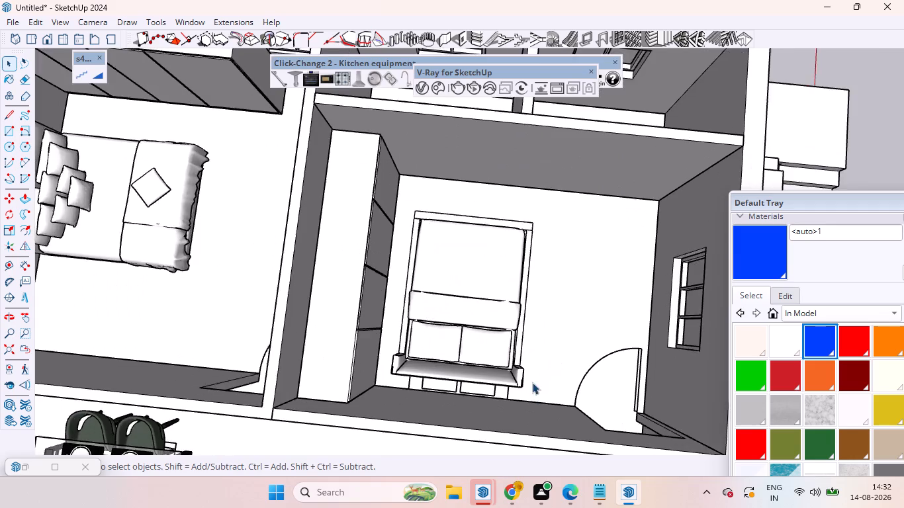
pyautogui.moveTo(391, 389); pyautogui.dragTo(392, 382, button='middle')
pyautogui.scroll(10, 391, 388)
pyautogui.click(437, 353)
pyautogui.scroll(-7, 446, 343)
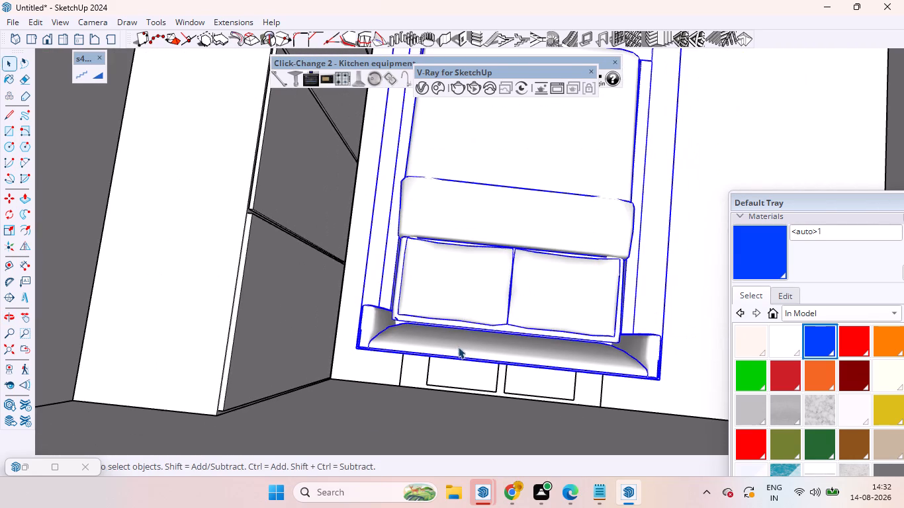
pyautogui.press('m')
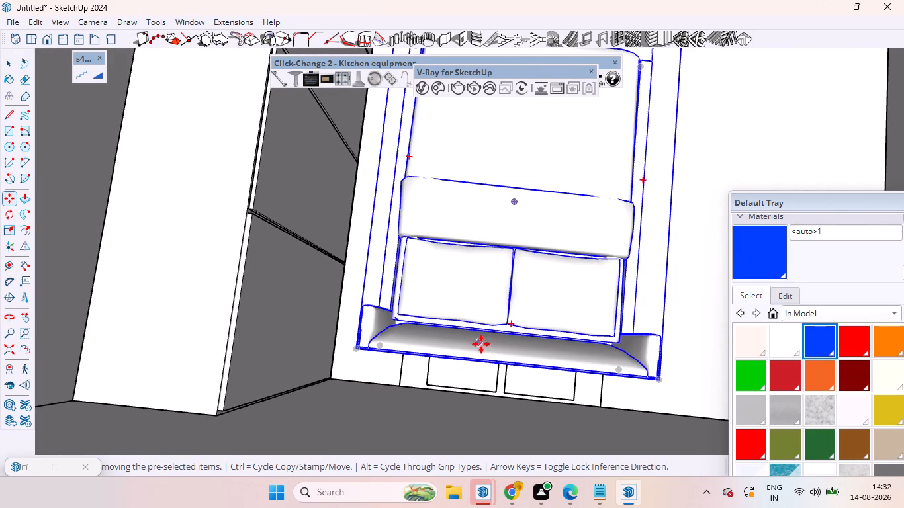
pyautogui.moveTo(484, 351); pyautogui.dragTo(478, 374)
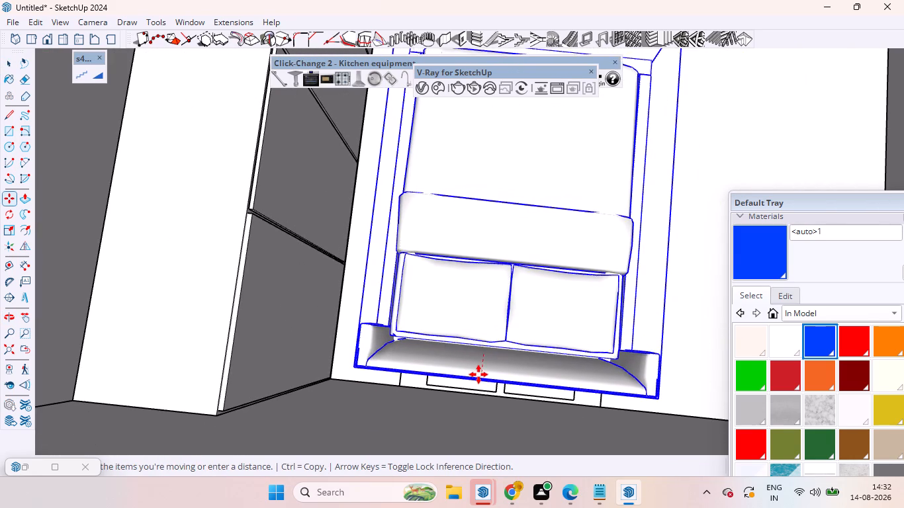
pyautogui.moveTo(478, 374); pyautogui.dragTo(478, 382)
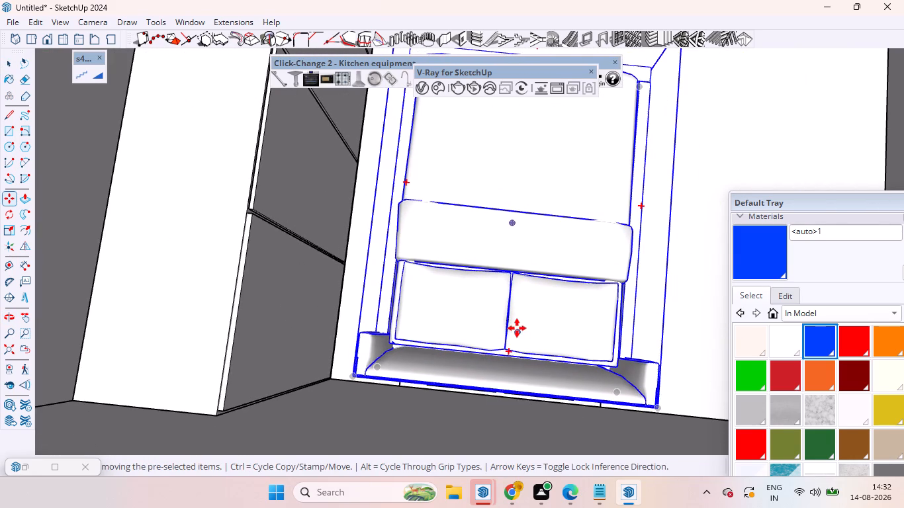
pyautogui.press('space')
pyautogui.scroll(-17, 469, 328)
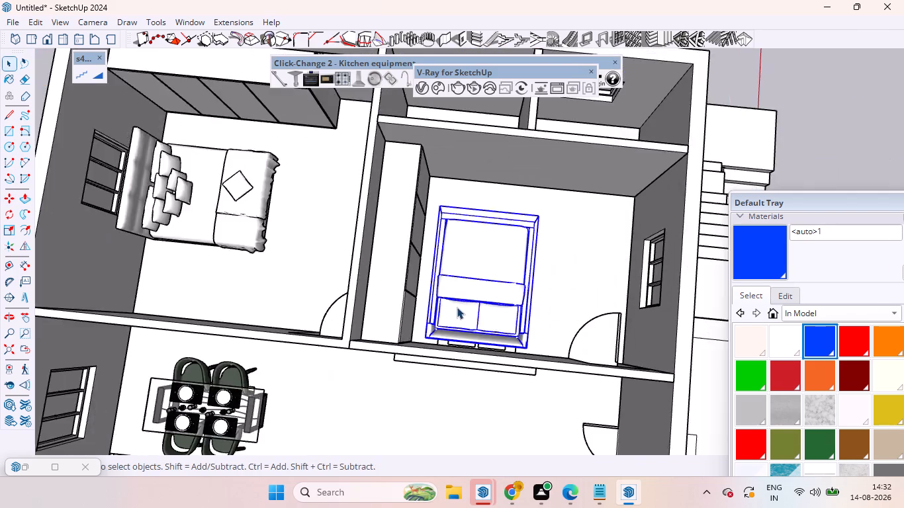
pyautogui.scroll(-4, 457, 307)
pyautogui.click(687, 148)
pyautogui.scroll(-7, 426, 278)
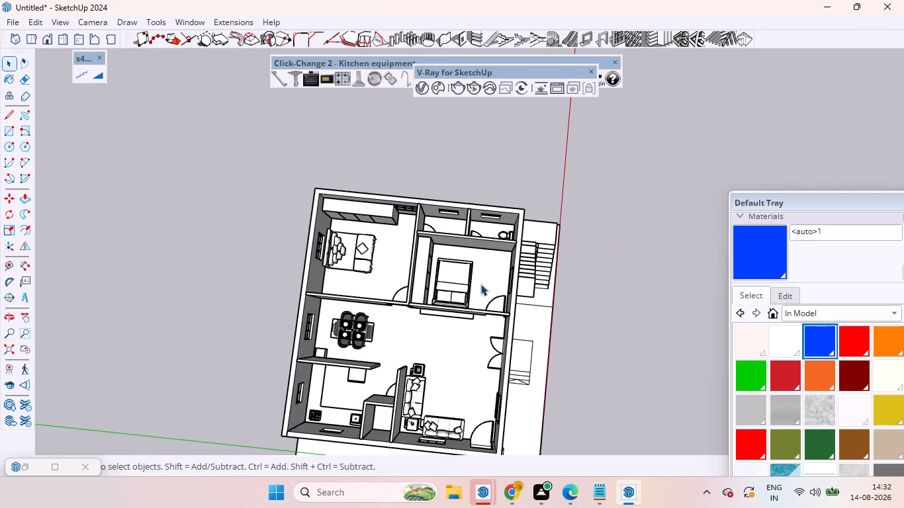
# Open the larger bedroom's bed for editing and scale the whole headboard down in height so its top sits just below the window.
pyautogui.moveTo(484, 304); pyautogui.dragTo(269, 173, button='middle')
pyautogui.scroll(8, 550, 165)
pyautogui.scroll(-1, 252, 175)
pyautogui.scroll(2, 252, 175)
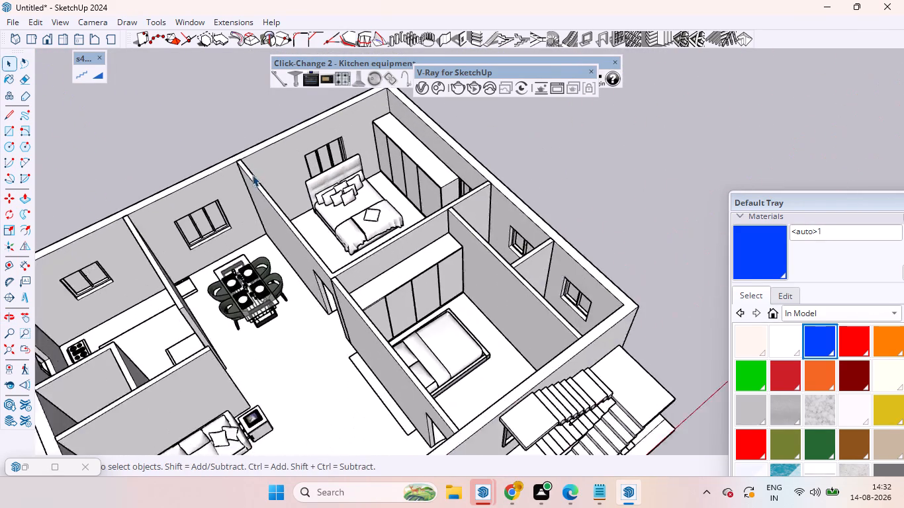
pyautogui.scroll(9, 326, 155)
pyautogui.moveTo(438, 192); pyautogui.dragTo(318, 194, button='middle')
pyautogui.scroll(4, 355, 163)
pyautogui.scroll(-1, 355, 163)
pyautogui.scroll(1, 355, 163)
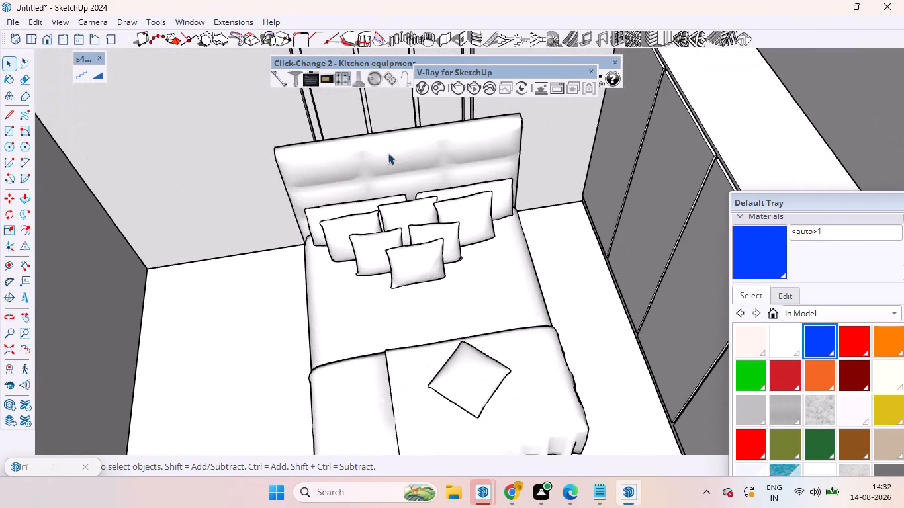
pyautogui.scroll(-2, 425, 196)
pyautogui.scroll(1, 427, 202)
pyautogui.scroll(-3, 428, 204)
pyautogui.scroll(-6, 403, 149)
pyautogui.scroll(12, 391, 144)
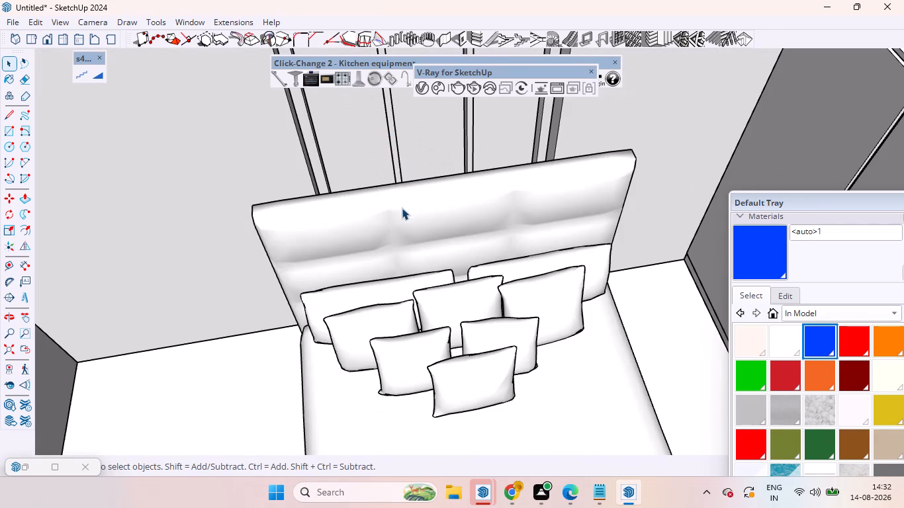
pyautogui.click(402, 208)
pyautogui.scroll(-8, 404, 229)
pyautogui.scroll(-6, 480, 213)
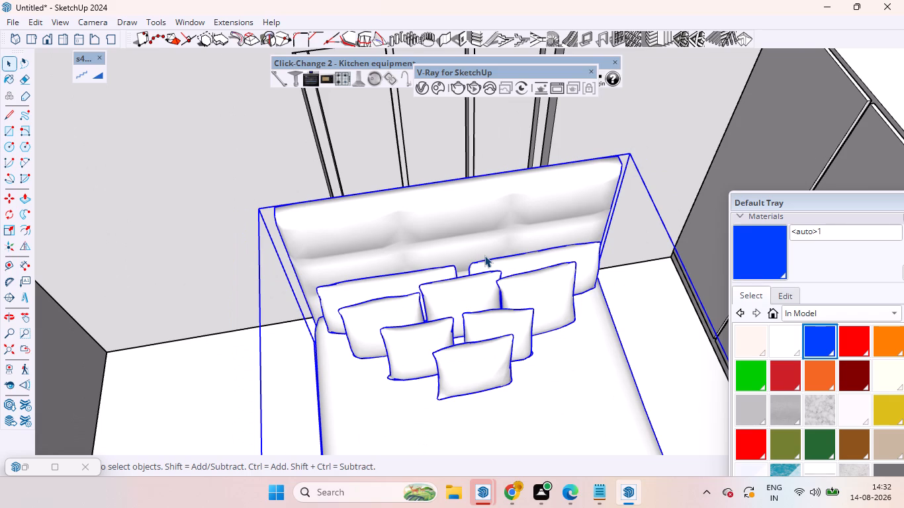
pyautogui.click(441, 220)
pyautogui.doubleClick(416, 219)
pyautogui.doubleClick(411, 225)
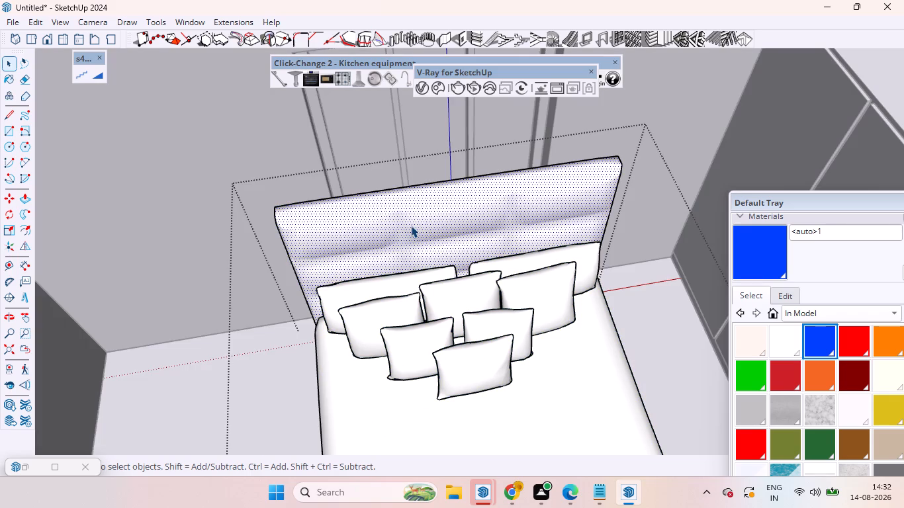
pyautogui.doubleClick(411, 226)
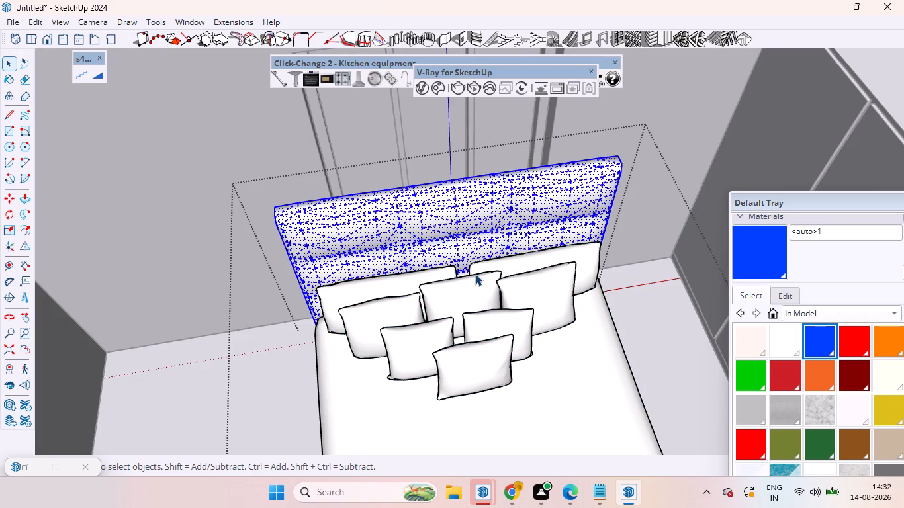
pyautogui.press('s')
pyautogui.press('Return')
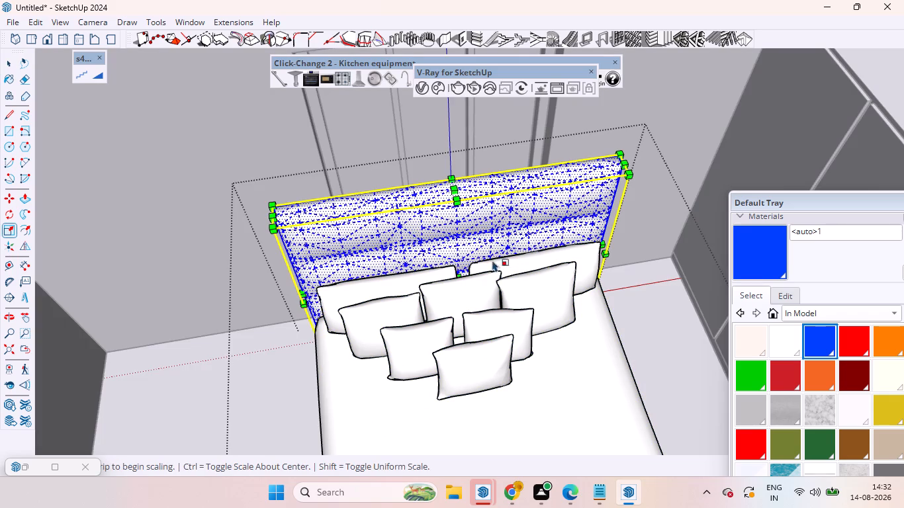
pyautogui.moveTo(455, 188); pyautogui.dragTo(462, 227)
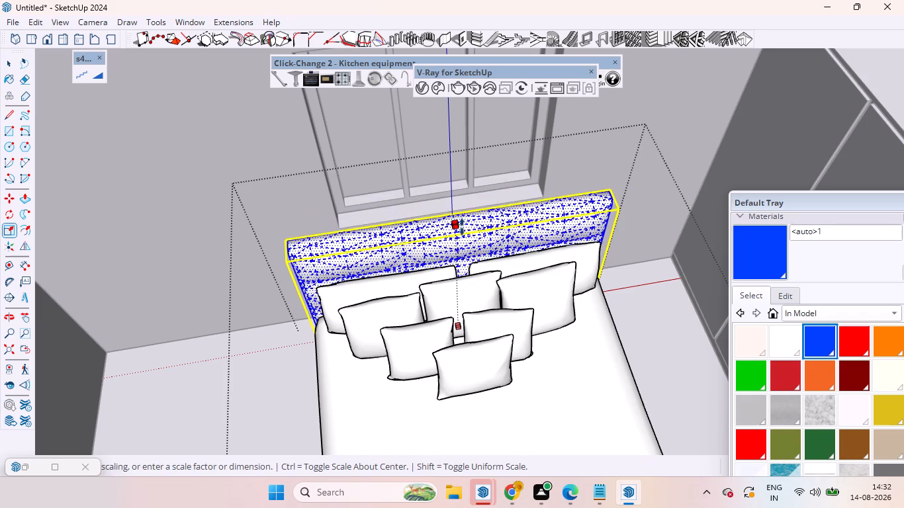
pyautogui.moveTo(462, 227); pyautogui.dragTo(461, 221)
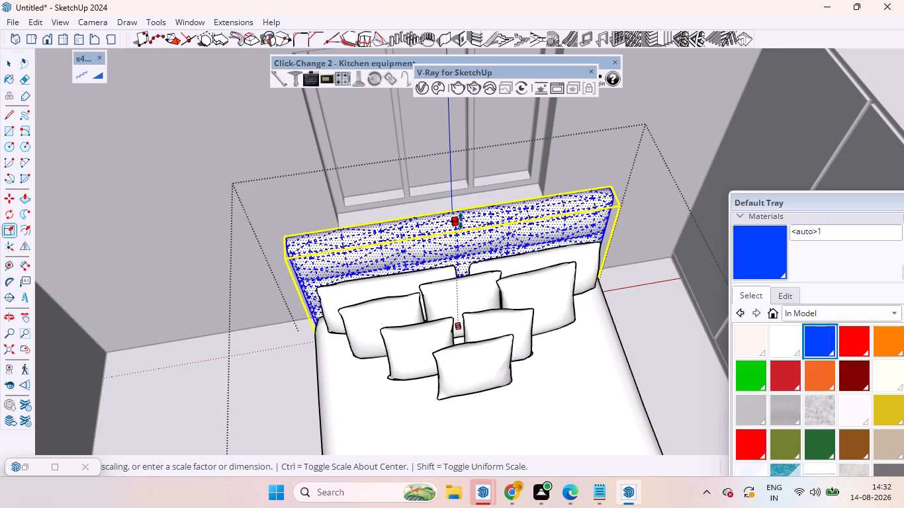
pyautogui.moveTo(461, 221); pyautogui.dragTo(460, 217)
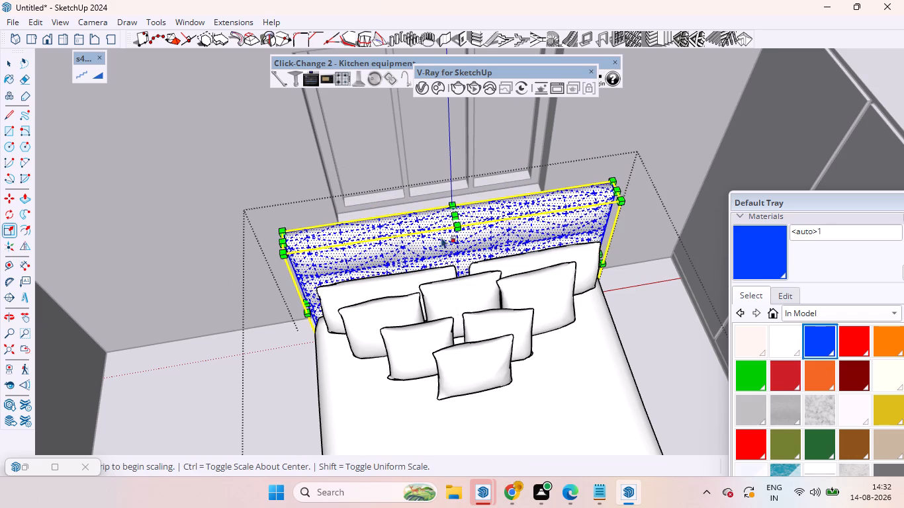
pyautogui.scroll(-3, 439, 249)
pyautogui.scroll(1, 437, 256)
pyautogui.scroll(-1, 437, 256)
pyautogui.scroll(1, 437, 260)
pyautogui.scroll(-9, 437, 263)
pyautogui.press('space')
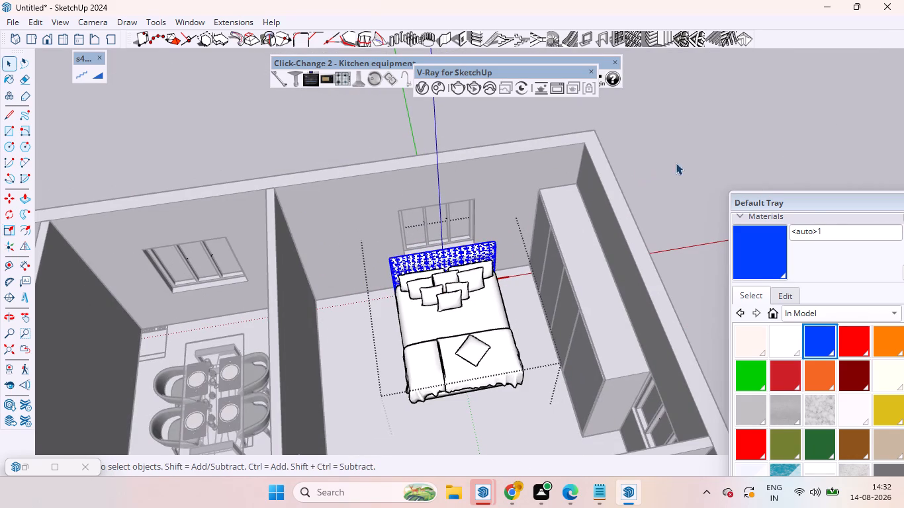
pyautogui.click(682, 172)
# Examine the larger bedroom's bed, checking its headboard height against the window behind it.
pyautogui.scroll(4, 504, 267)
pyautogui.moveTo(485, 295); pyautogui.dragTo(459, 241, button='middle')
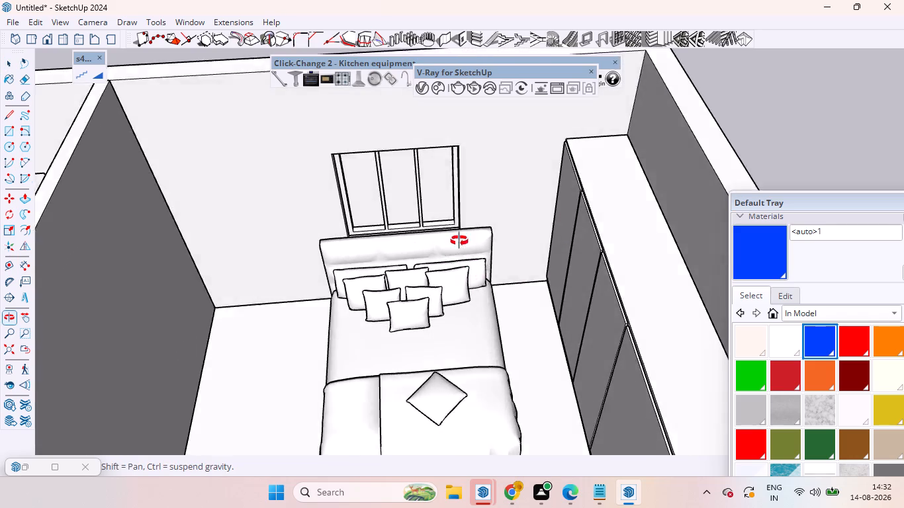
pyautogui.moveTo(459, 241); pyautogui.dragTo(442, 207, button='middle')
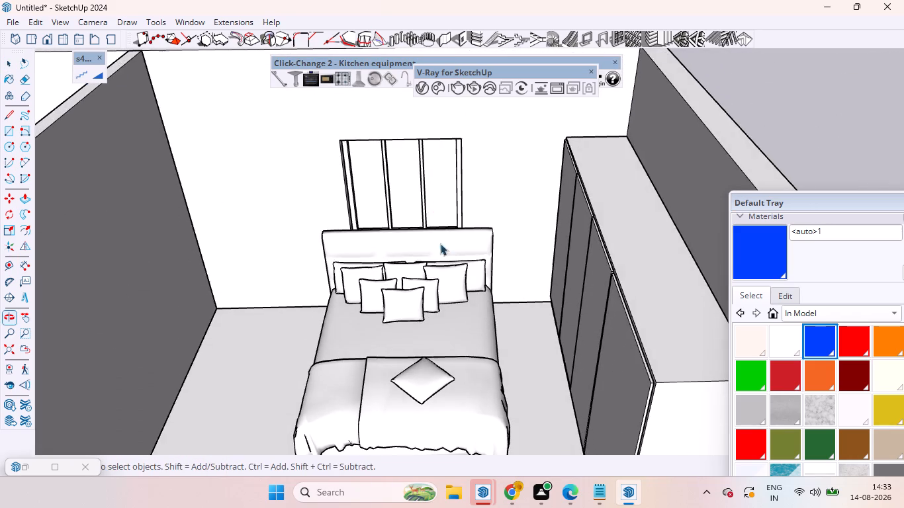
pyautogui.scroll(4, 440, 359)
pyautogui.scroll(-13, 437, 343)
pyautogui.moveTo(462, 337); pyautogui.dragTo(473, 421, button='middle')
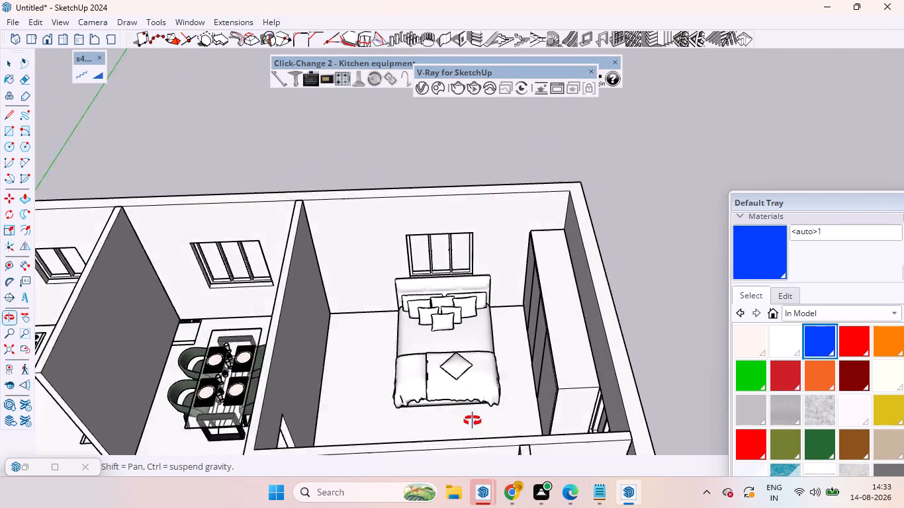
pyautogui.moveTo(473, 421); pyautogui.dragTo(484, 462, button='middle')
# Review the furnished house from several sides, checking the bedrooms, bathrooms, living room, dining area and kitchen.
pyautogui.scroll(-7, 549, 237)
pyautogui.scroll(-6, 327, 225)
pyautogui.scroll(5, 402, 323)
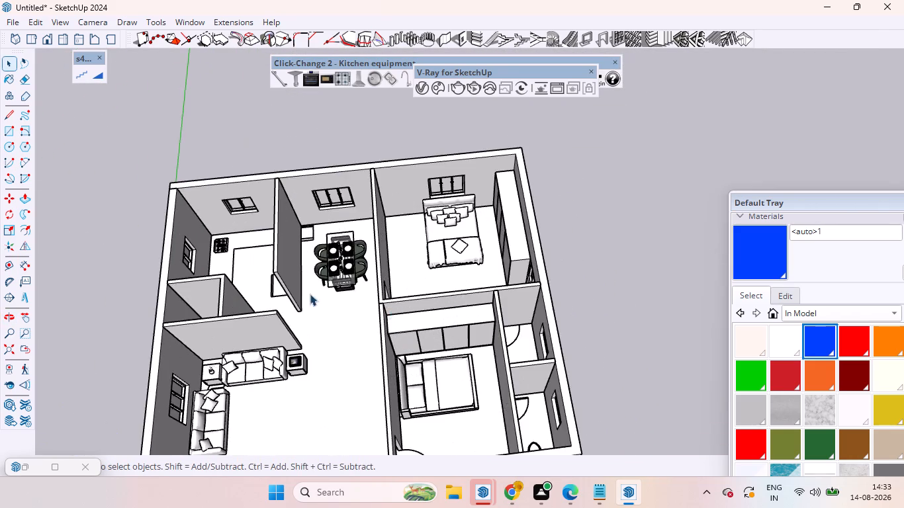
pyautogui.scroll(-6, 379, 264)
pyautogui.scroll(6, 184, 322)
pyautogui.scroll(-5, 412, 286)
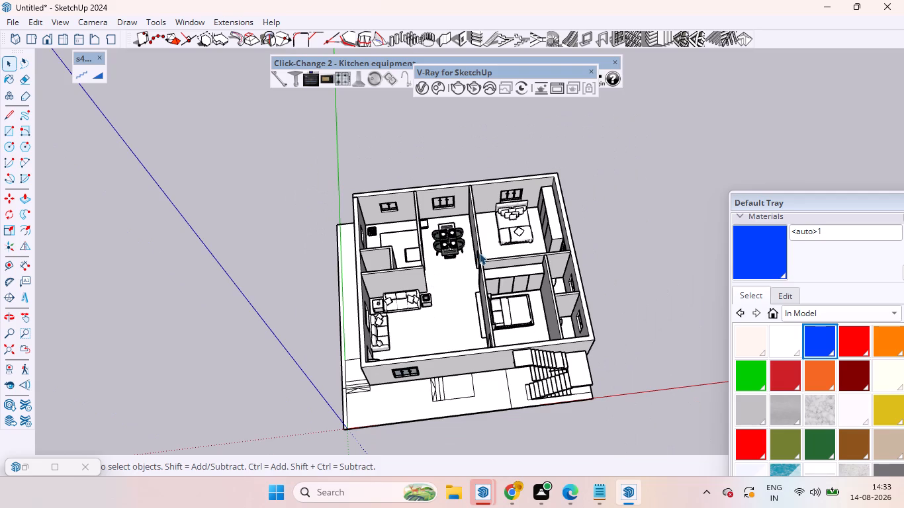
pyautogui.moveTo(479, 253); pyautogui.dragTo(402, 292, button='middle')
pyautogui.scroll(10, 557, 332)
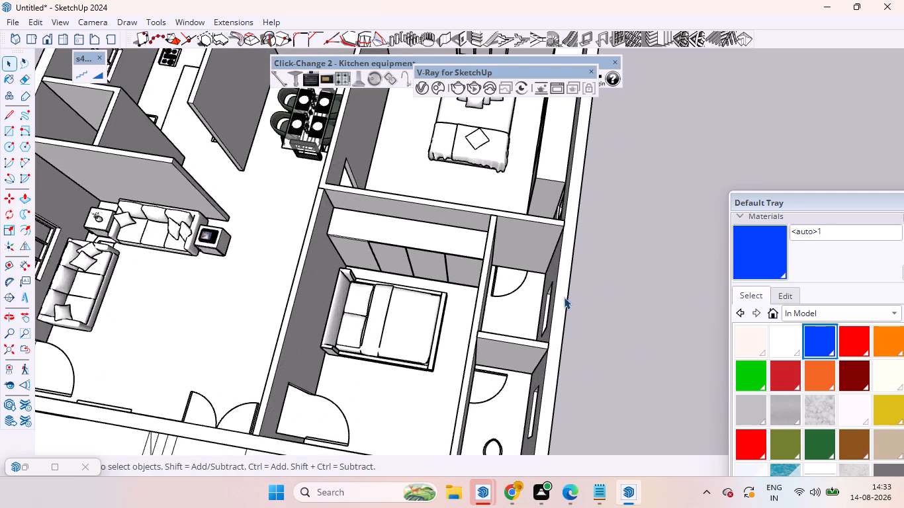
pyautogui.scroll(-6, 561, 299)
pyautogui.moveTo(565, 293); pyautogui.dragTo(0, 208, button='middle')
pyautogui.scroll(5, 446, 241)
pyautogui.scroll(-11, 464, 230)
pyautogui.moveTo(530, 203); pyautogui.dragTo(353, 270, button='middle')
pyautogui.scroll(4, 466, 224)
pyautogui.scroll(-3, 467, 223)
pyautogui.scroll(1, 467, 223)
pyautogui.scroll(-2, 467, 223)
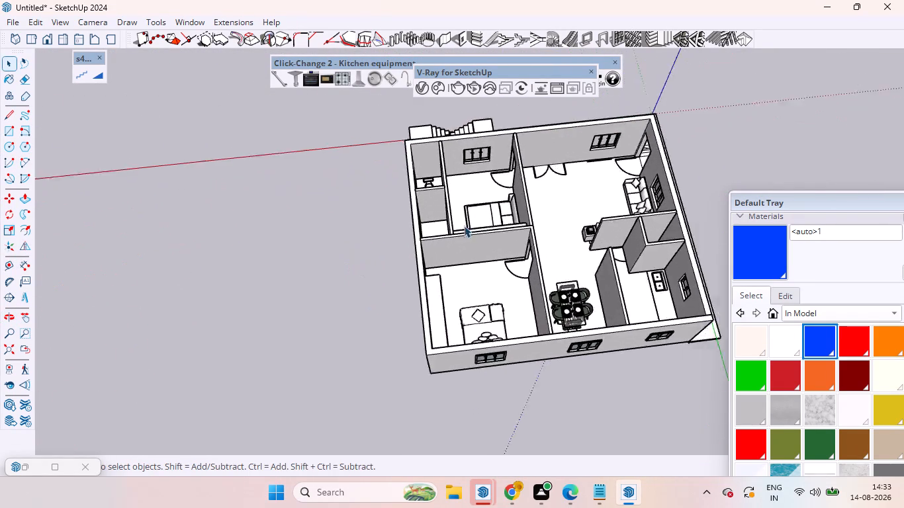
pyautogui.scroll(6, 637, 209)
pyautogui.moveTo(587, 247); pyautogui.dragTo(813, 249, button='middle')
pyautogui.scroll(3, 502, 234)
pyautogui.scroll(-1, 502, 234)
pyautogui.scroll(8, 502, 234)
pyautogui.moveTo(503, 224); pyautogui.dragTo(609, 249, button='middle')
pyautogui.scroll(5, 527, 215)
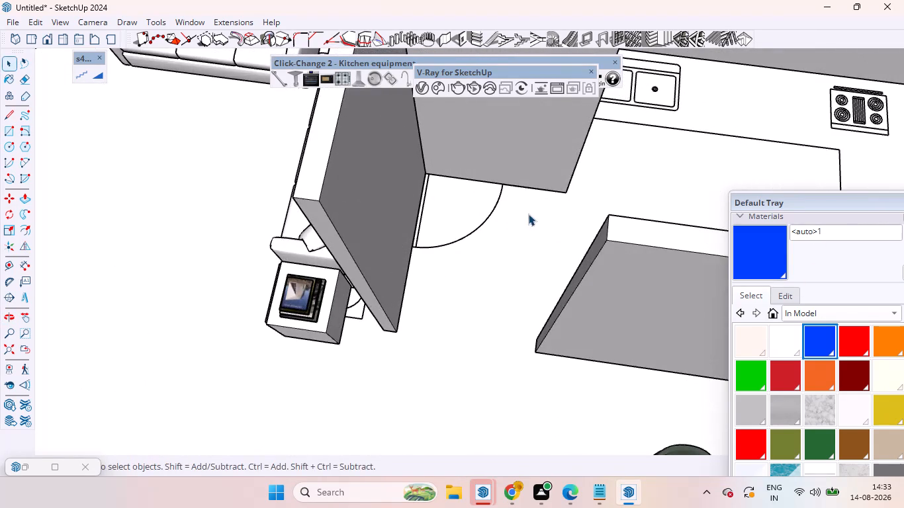
pyautogui.scroll(-20, 520, 195)
pyautogui.moveTo(525, 161); pyautogui.dragTo(531, 263, button='middle')
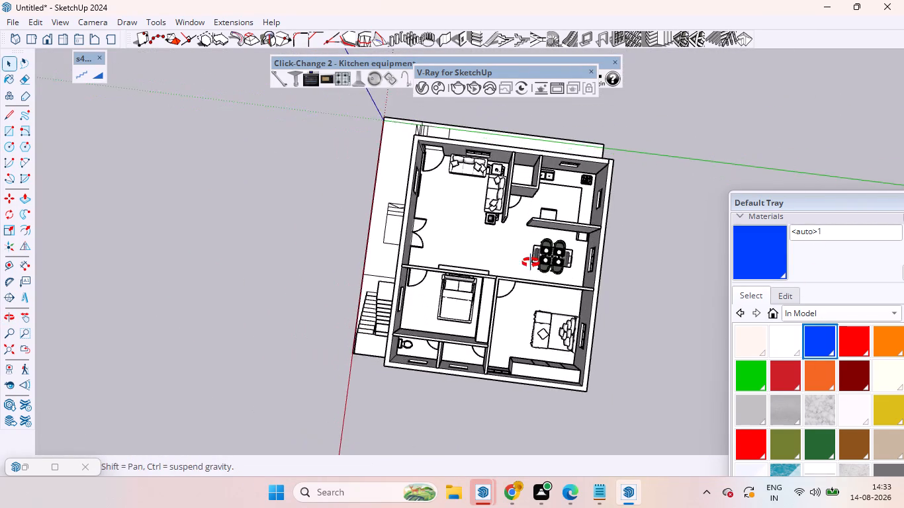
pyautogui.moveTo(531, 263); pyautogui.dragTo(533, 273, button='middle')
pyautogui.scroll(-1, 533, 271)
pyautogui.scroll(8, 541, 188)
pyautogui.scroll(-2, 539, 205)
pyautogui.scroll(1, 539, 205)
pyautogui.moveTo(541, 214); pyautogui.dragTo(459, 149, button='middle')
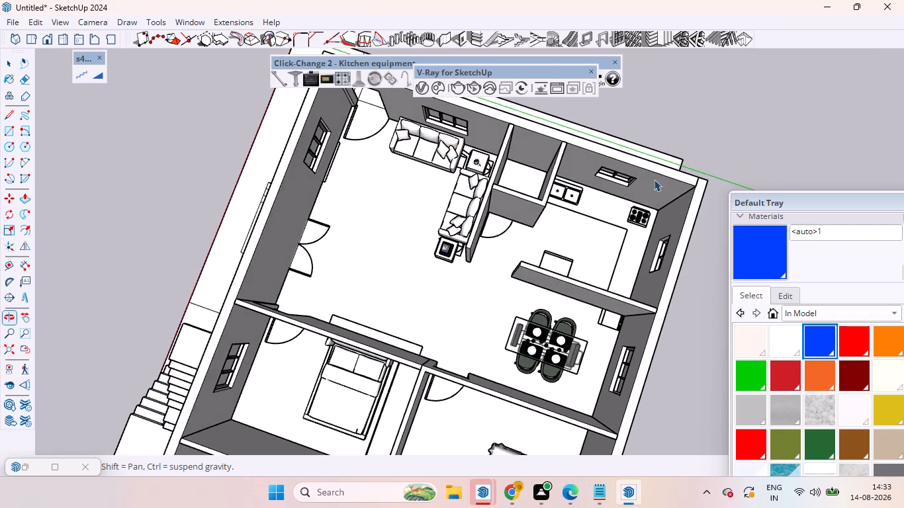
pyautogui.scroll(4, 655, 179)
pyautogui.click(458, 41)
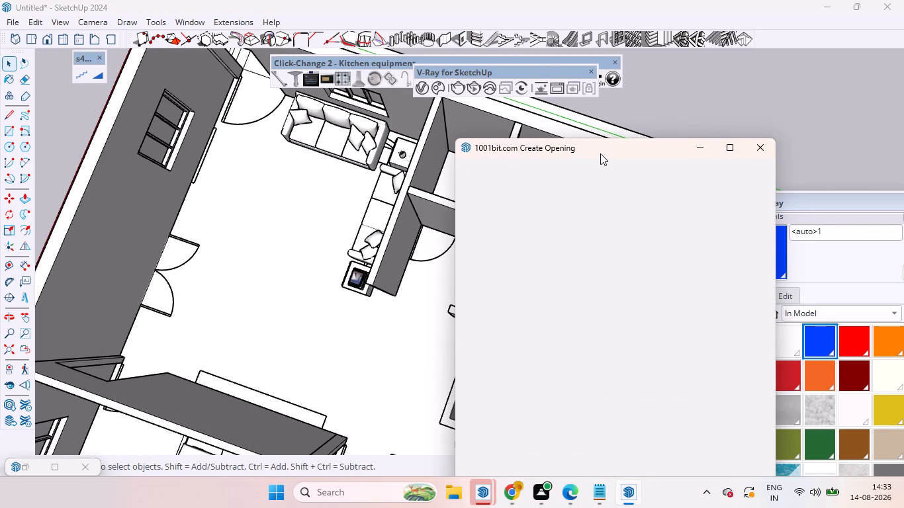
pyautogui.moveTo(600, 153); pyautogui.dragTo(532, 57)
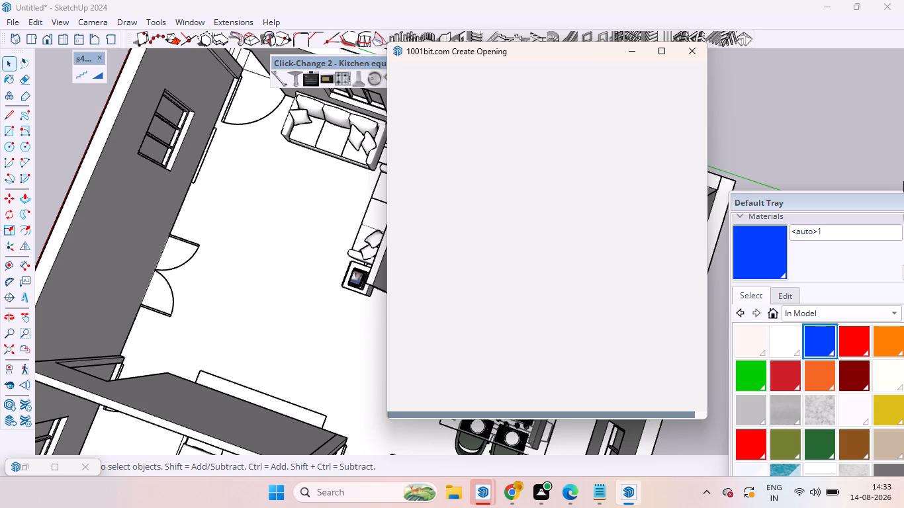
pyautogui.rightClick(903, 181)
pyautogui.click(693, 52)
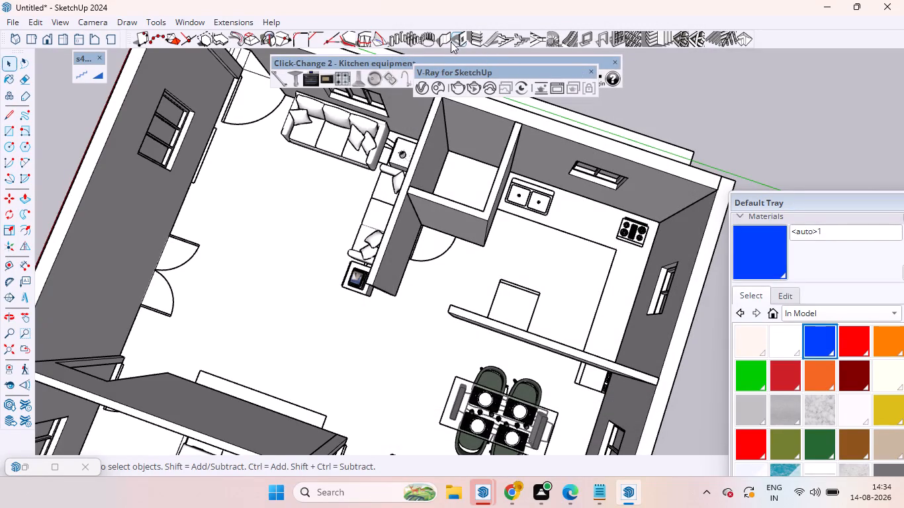
# Start a Create Wall Opening operation with the opening width set to 2'5".
pyautogui.click(462, 39)
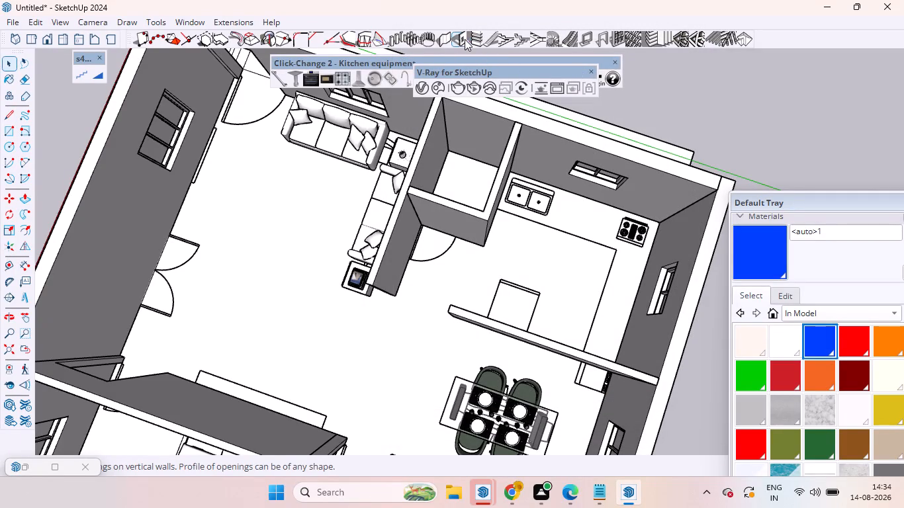
pyautogui.moveTo(526, 264); pyautogui.dragTo(525, 264)
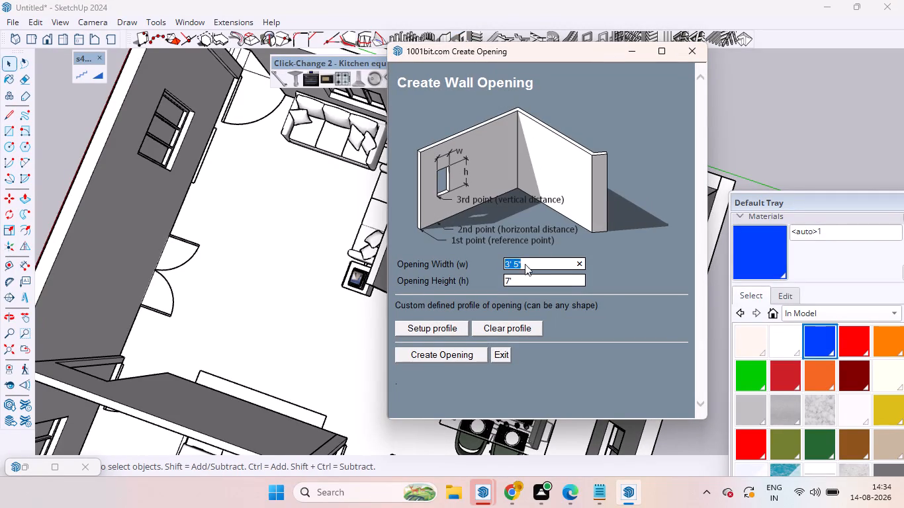
pyautogui.moveTo(525, 264); pyautogui.dragTo(518, 262)
pyautogui.press('BackSpace')
pyautogui.write('2.')
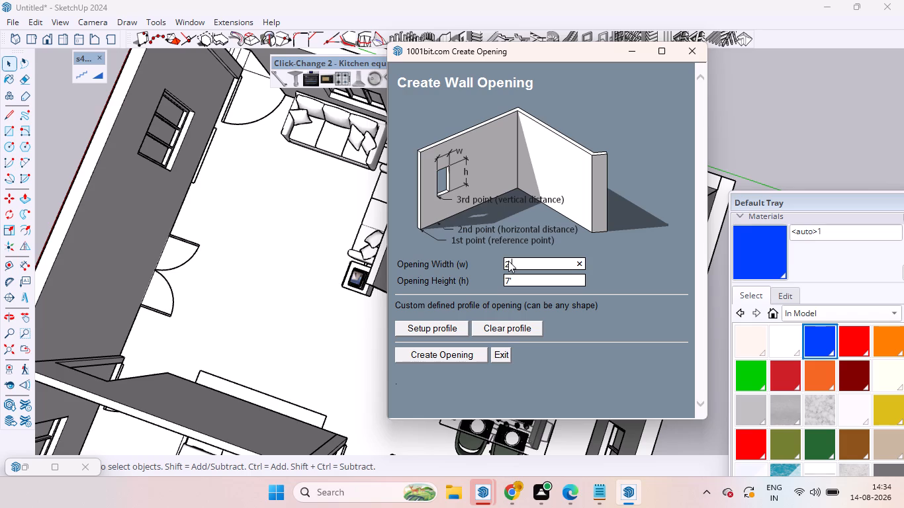
pyautogui.press('BackSpace')
pyautogui.press("'")
pyautogui.press('5')
pyautogui.click(446, 358)
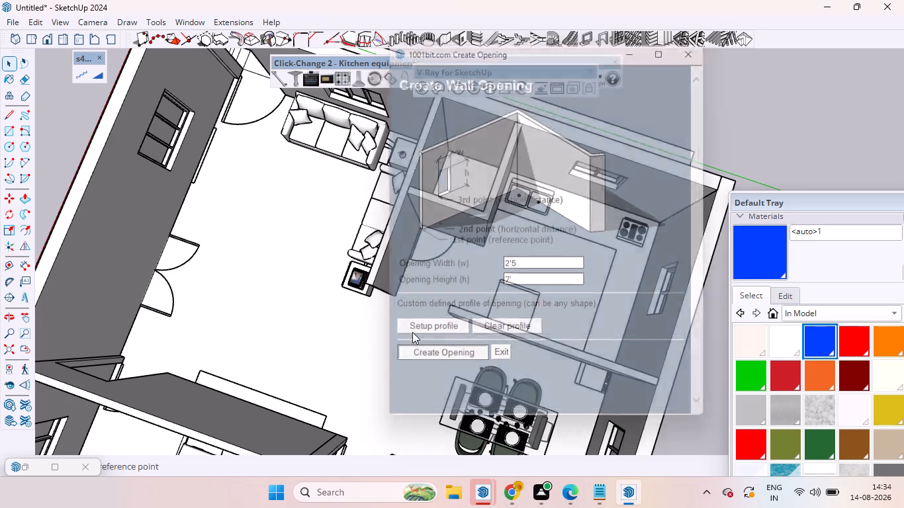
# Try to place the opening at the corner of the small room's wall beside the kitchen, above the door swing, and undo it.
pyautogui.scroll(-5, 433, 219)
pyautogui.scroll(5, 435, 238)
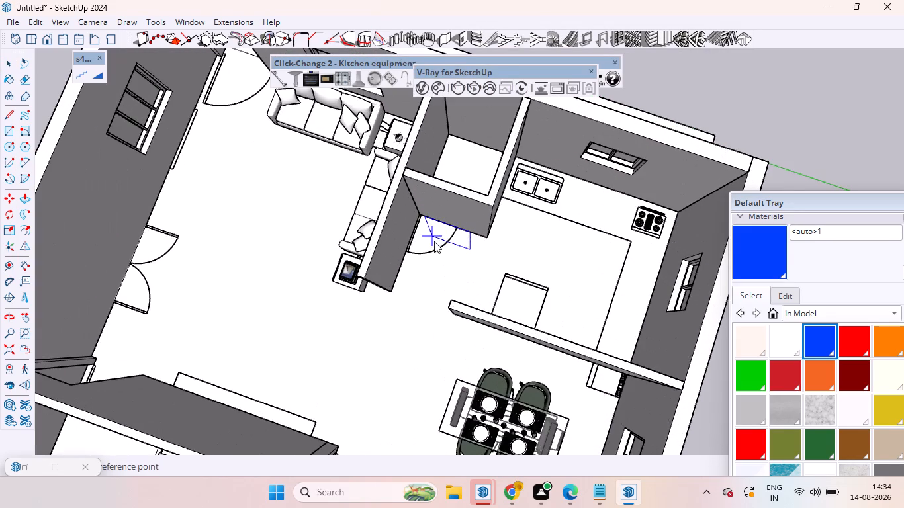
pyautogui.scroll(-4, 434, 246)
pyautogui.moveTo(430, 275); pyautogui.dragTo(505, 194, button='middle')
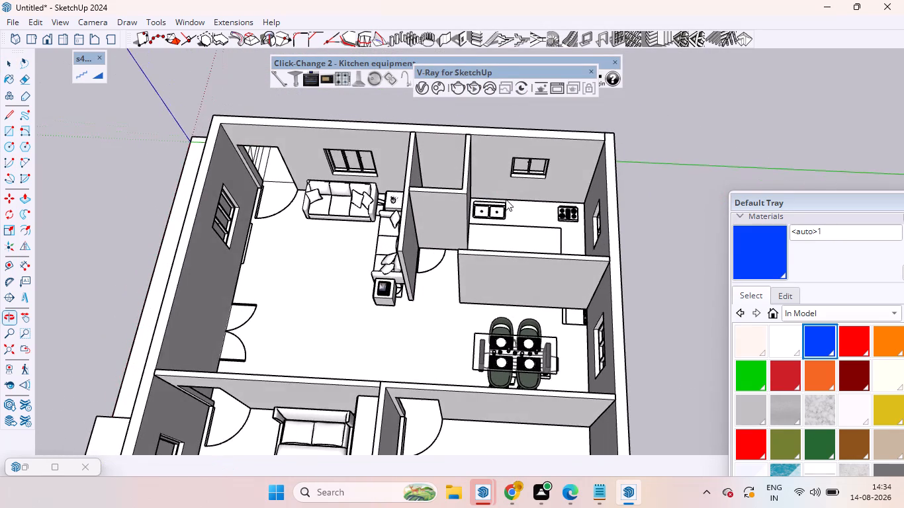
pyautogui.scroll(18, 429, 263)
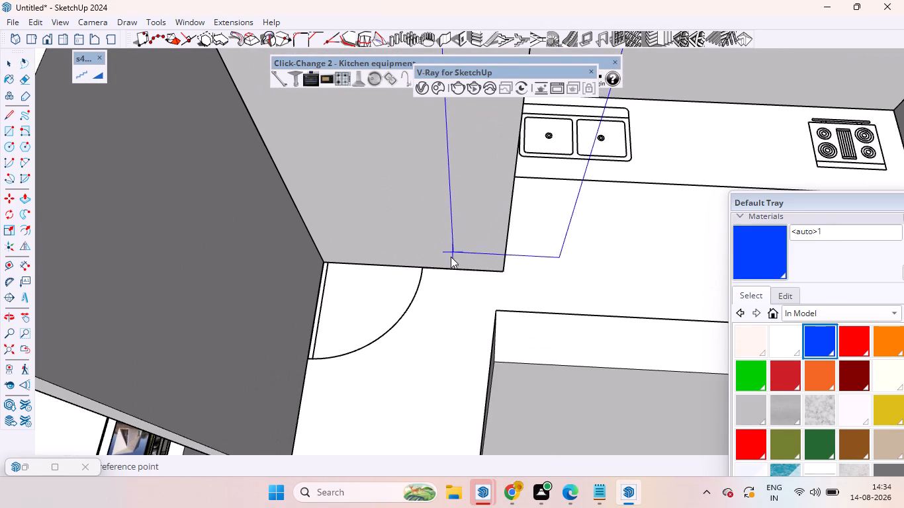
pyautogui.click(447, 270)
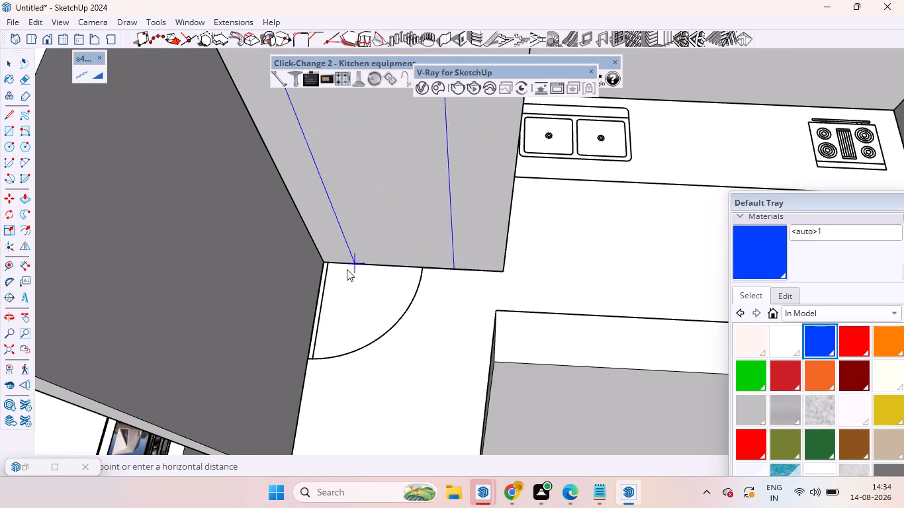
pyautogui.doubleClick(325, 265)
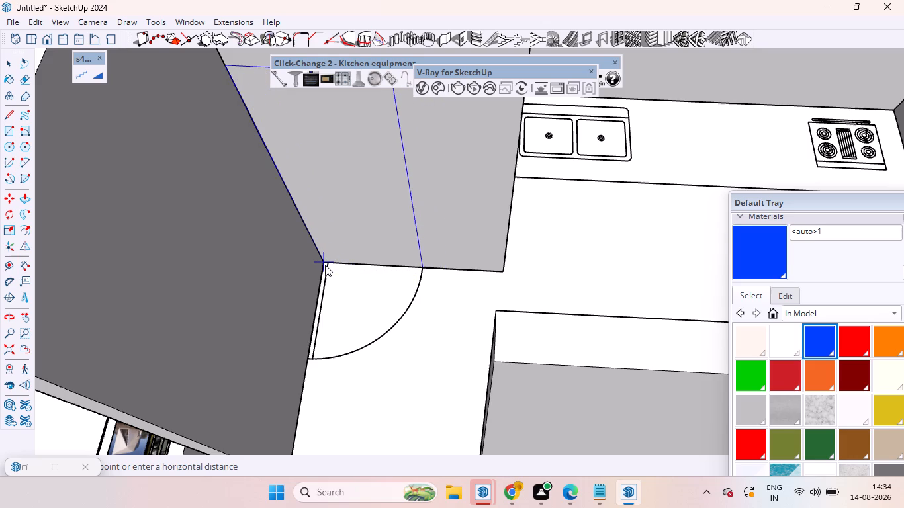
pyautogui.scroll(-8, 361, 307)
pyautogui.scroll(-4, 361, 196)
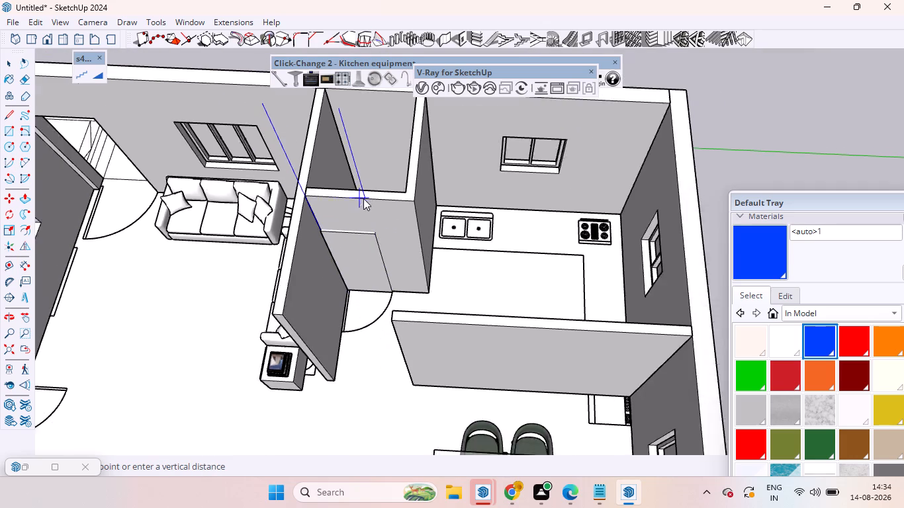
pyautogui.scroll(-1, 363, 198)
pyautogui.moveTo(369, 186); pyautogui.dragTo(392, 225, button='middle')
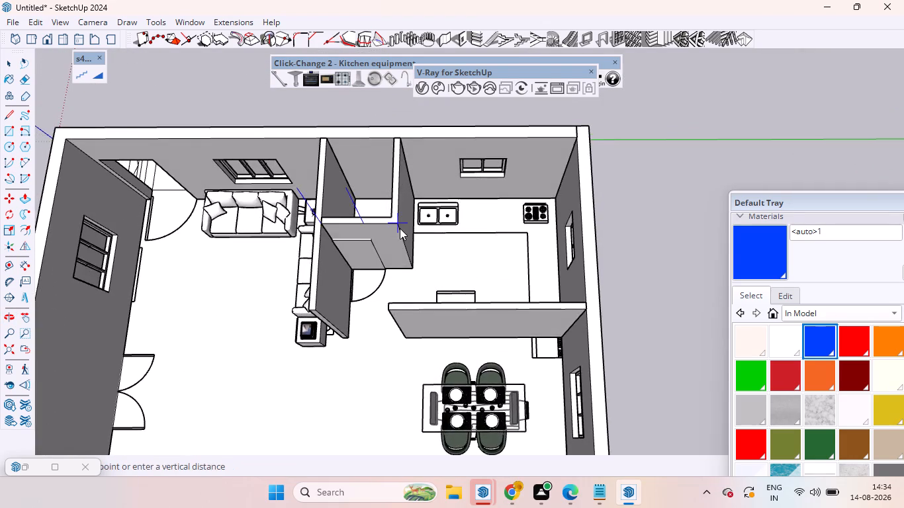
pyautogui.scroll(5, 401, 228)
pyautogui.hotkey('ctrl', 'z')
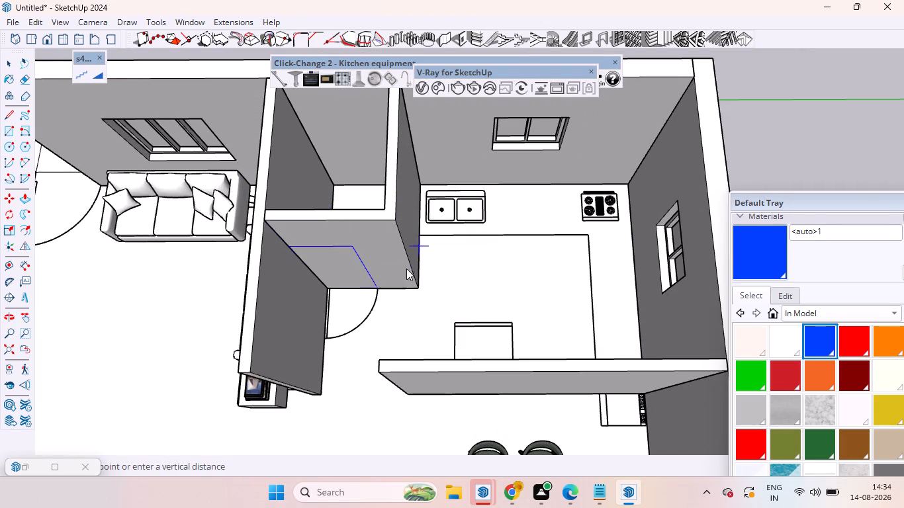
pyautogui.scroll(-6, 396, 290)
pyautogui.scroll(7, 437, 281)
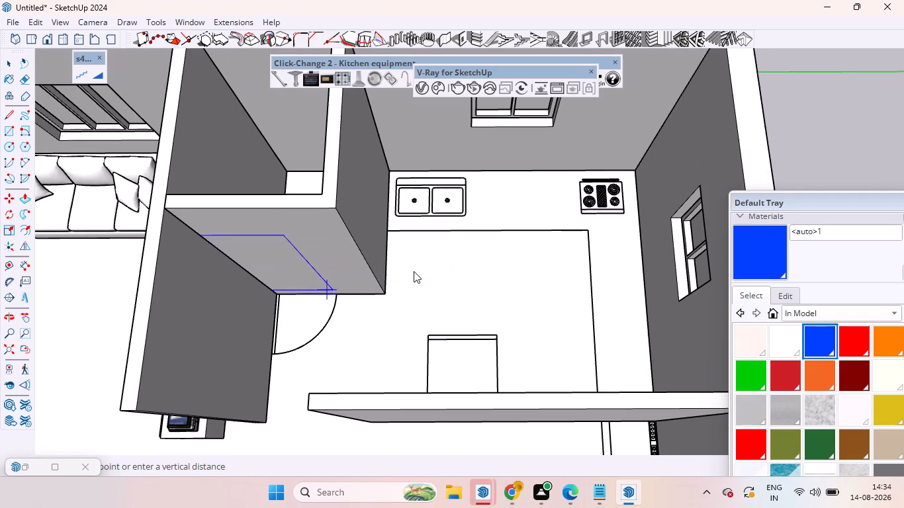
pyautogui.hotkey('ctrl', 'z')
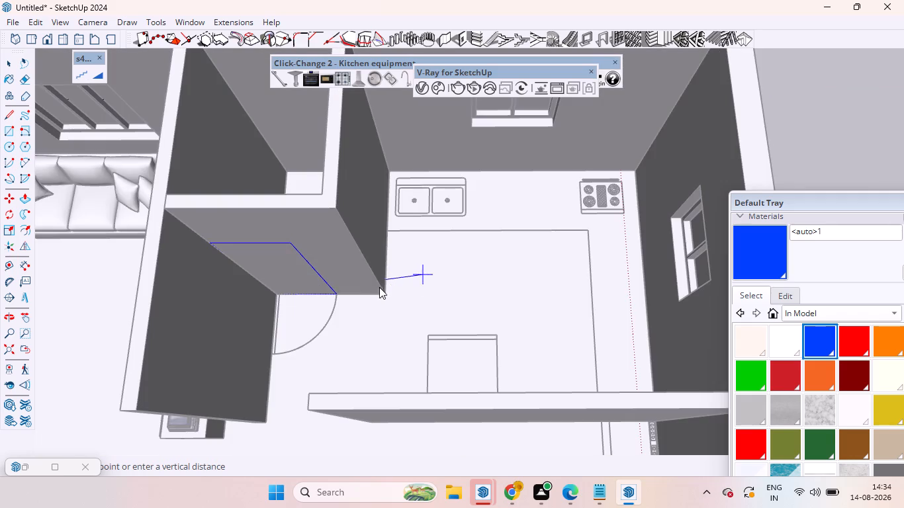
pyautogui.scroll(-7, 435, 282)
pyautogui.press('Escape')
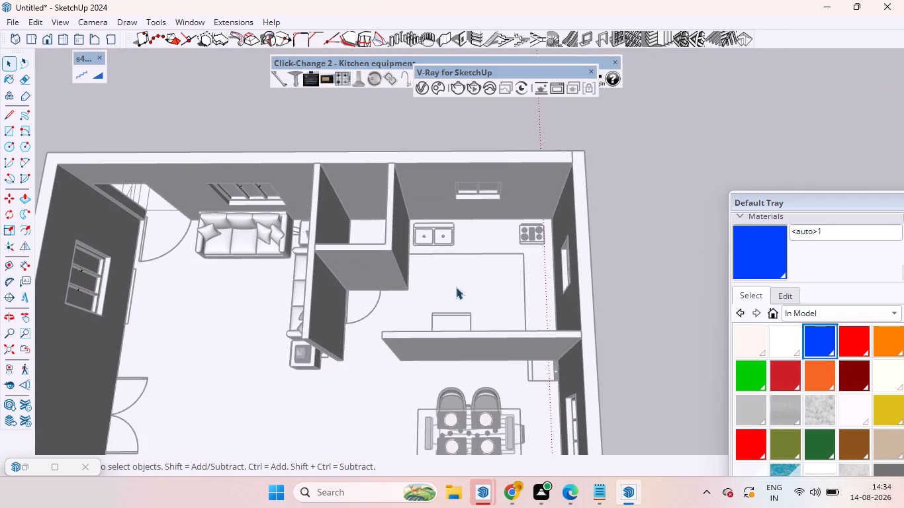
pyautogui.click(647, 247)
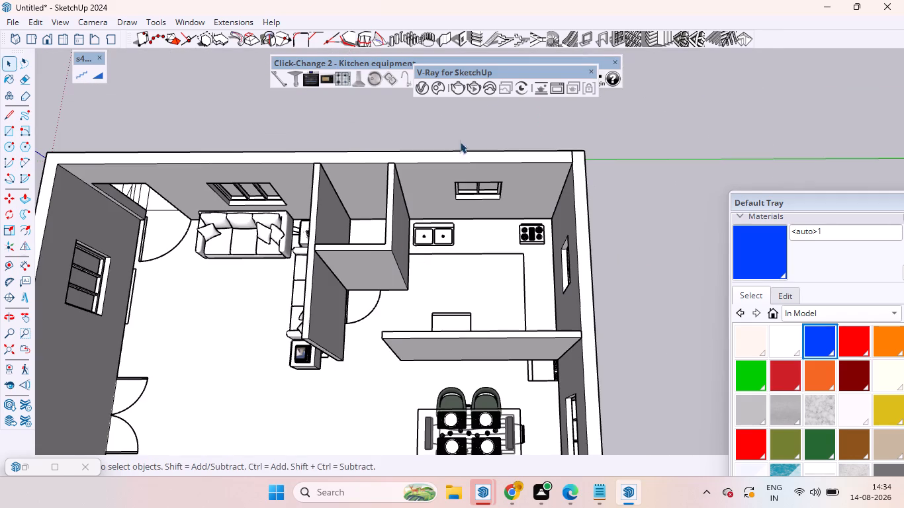
# Place a 2'5" wide, 7' high opening at floor level on the small room's wall beside the kitchen, starting at the door leaf's inner edge.
pyautogui.click(465, 42)
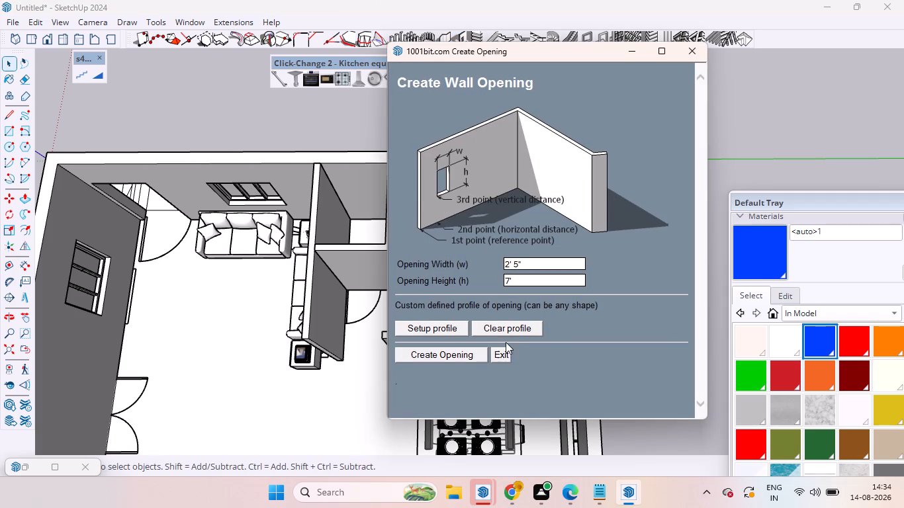
pyautogui.click(465, 358)
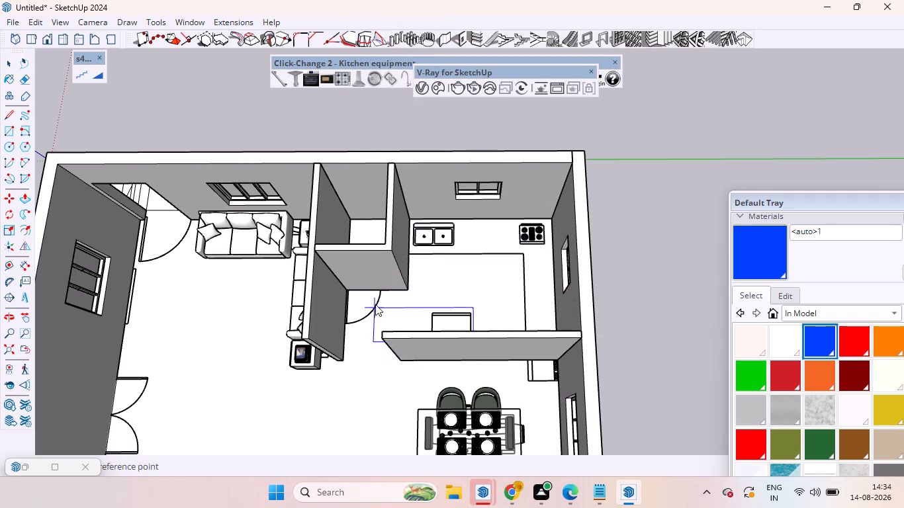
pyautogui.scroll(3, 377, 299)
pyautogui.moveTo(371, 309); pyautogui.dragTo(396, 216, button='middle')
pyautogui.scroll(3, 361, 253)
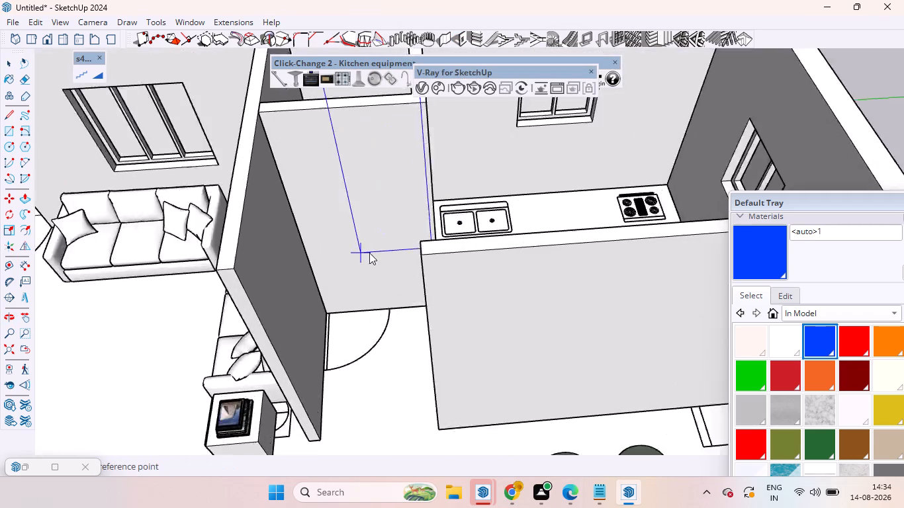
pyautogui.scroll(8, 369, 253)
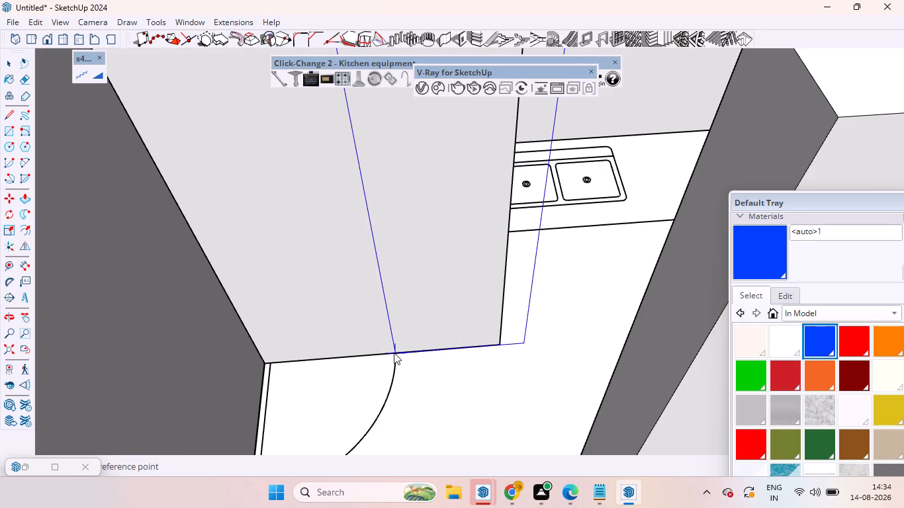
pyautogui.click(342, 359)
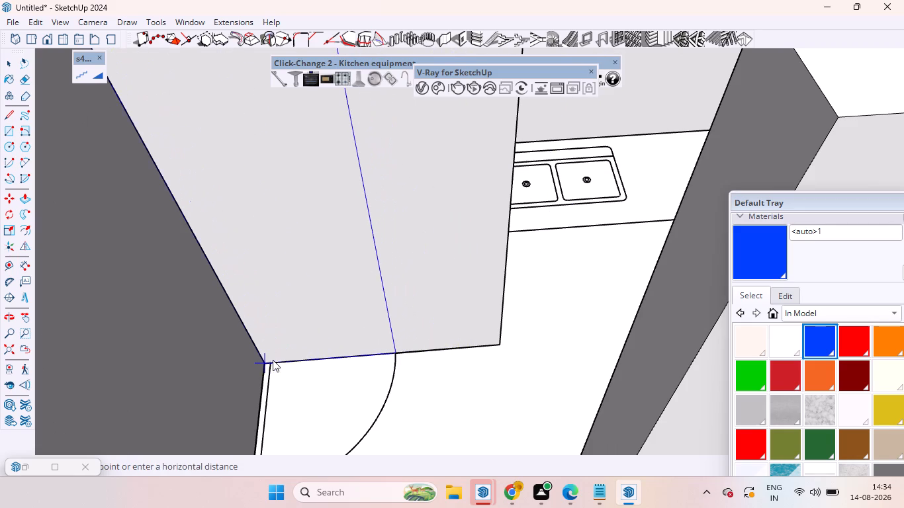
pyautogui.scroll(9, 273, 364)
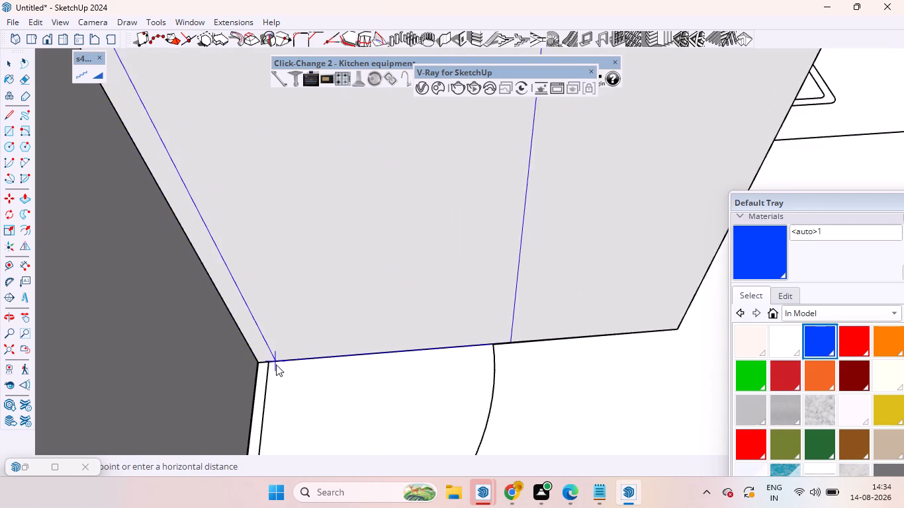
pyautogui.scroll(3, 276, 364)
pyautogui.doubleClick(266, 360)
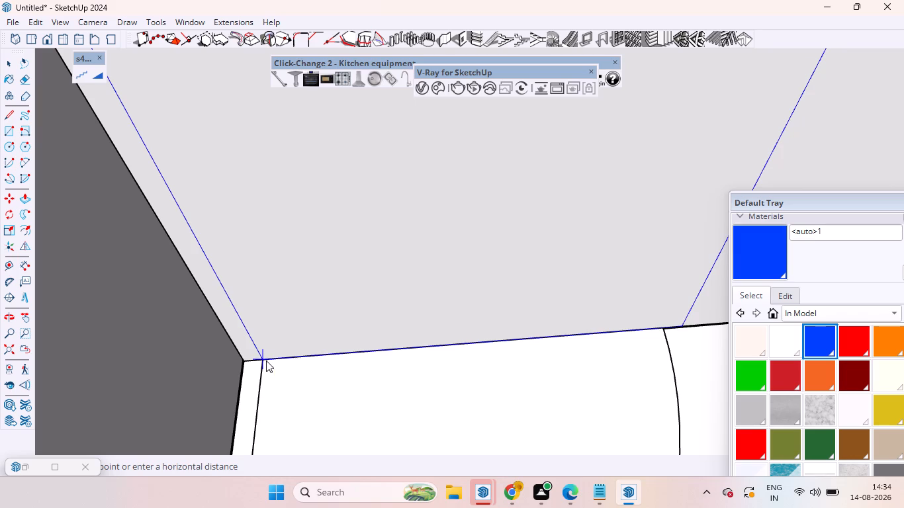
pyautogui.scroll(-7, 325, 355)
pyautogui.scroll(1, 325, 374)
pyautogui.scroll(-17, 325, 376)
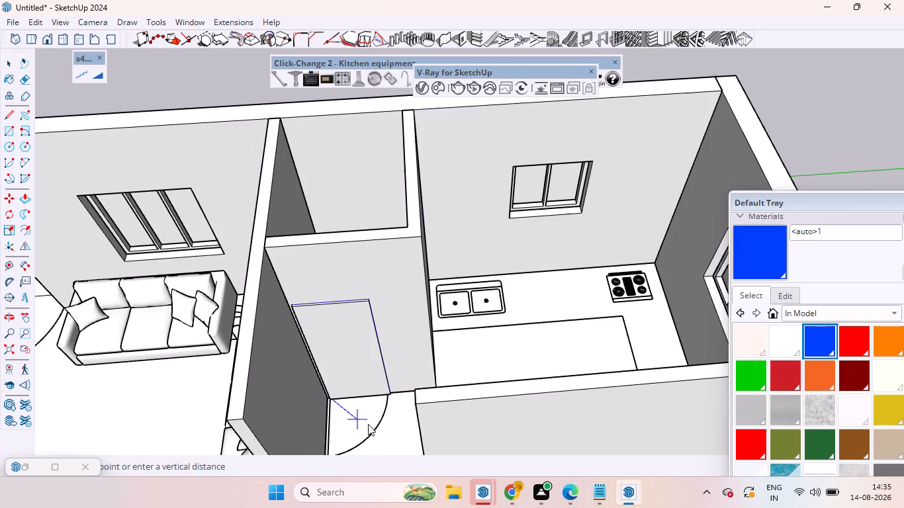
pyautogui.press('space')
# Open the small room's wall group for editing and delete the face inside the new door opening outline.
pyautogui.click(331, 357)
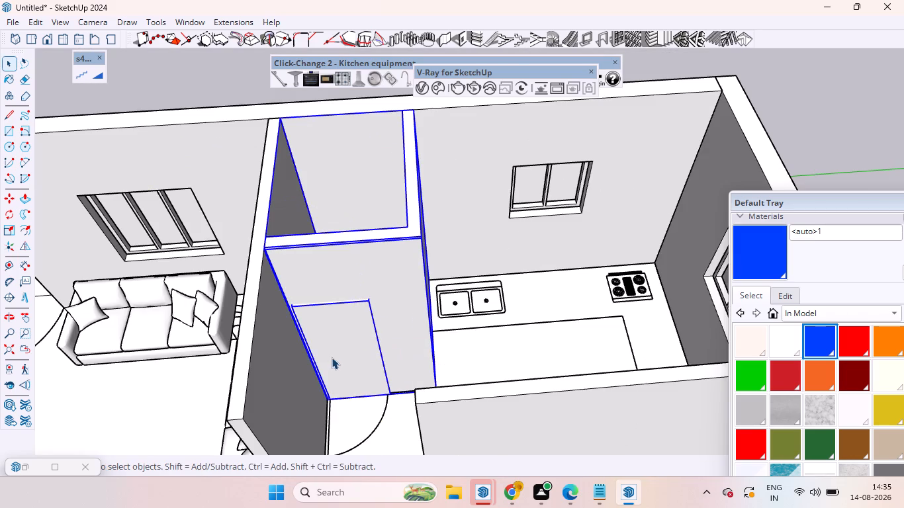
pyautogui.doubleClick(347, 352)
pyautogui.click(348, 352)
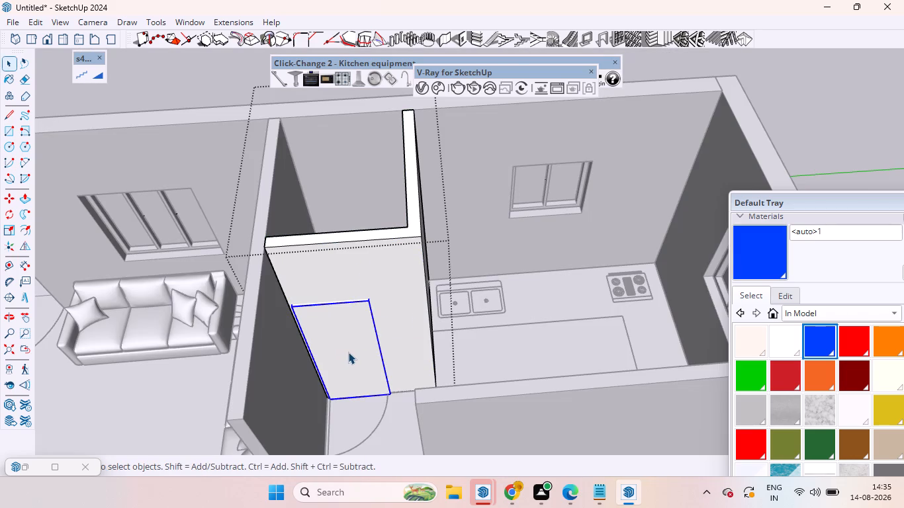
pyautogui.press('Delete')
pyautogui.scroll(-8, 363, 329)
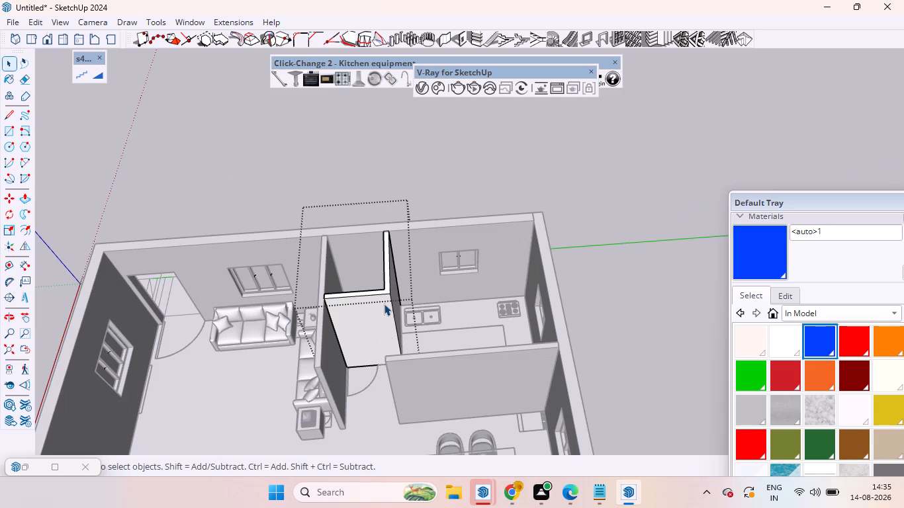
pyautogui.moveTo(384, 266); pyautogui.dragTo(318, 448, button='middle')
pyautogui.scroll(12, 333, 334)
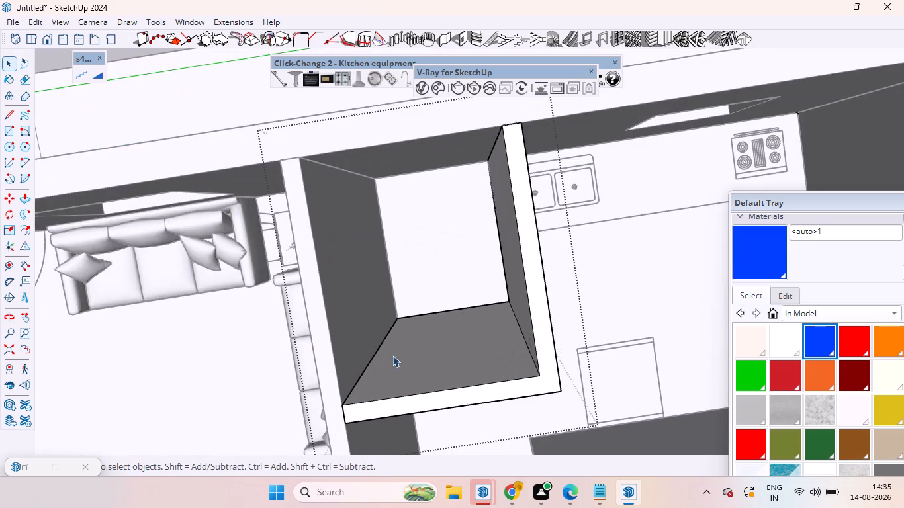
# Leave the small room's wall group and isolate that group so only its two walls are shown.
pyautogui.scroll(-7, 397, 349)
pyautogui.moveTo(398, 373); pyautogui.dragTo(837, 255, button='middle')
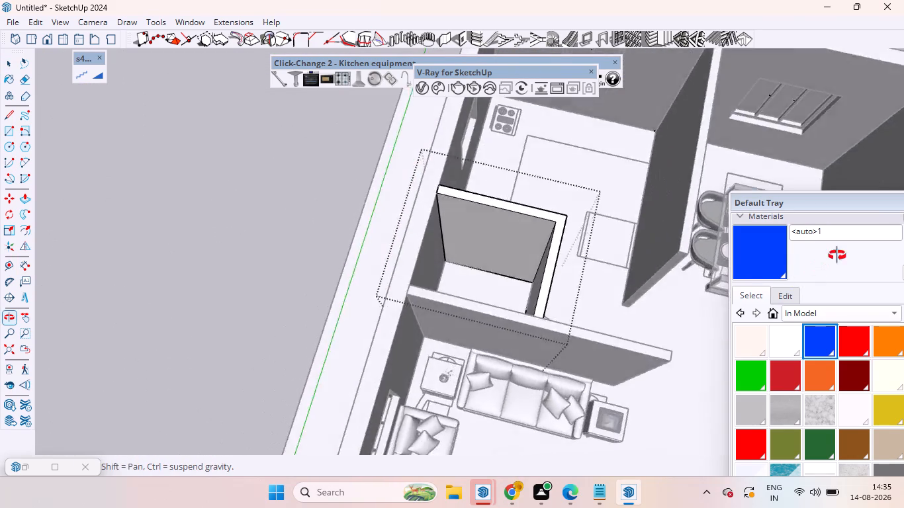
pyautogui.moveTo(837, 255); pyautogui.dragTo(903, 283, button='middle')
pyautogui.scroll(2, 21, 279)
pyautogui.scroll(-1, 40, 278)
pyautogui.scroll(4, 53, 278)
pyautogui.click(123, 286)
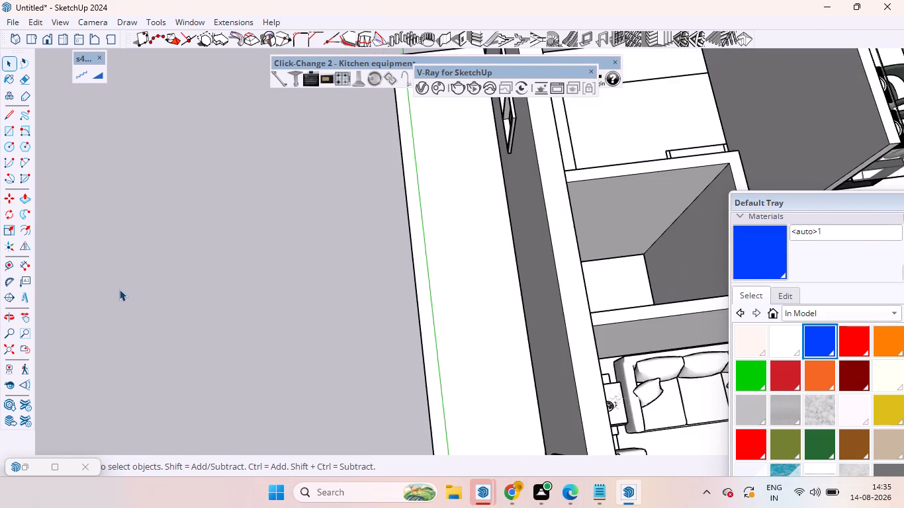
pyautogui.scroll(-7, 123, 289)
pyautogui.moveTo(134, 308); pyautogui.dragTo(437, 270, button='middle')
pyautogui.click(535, 161)
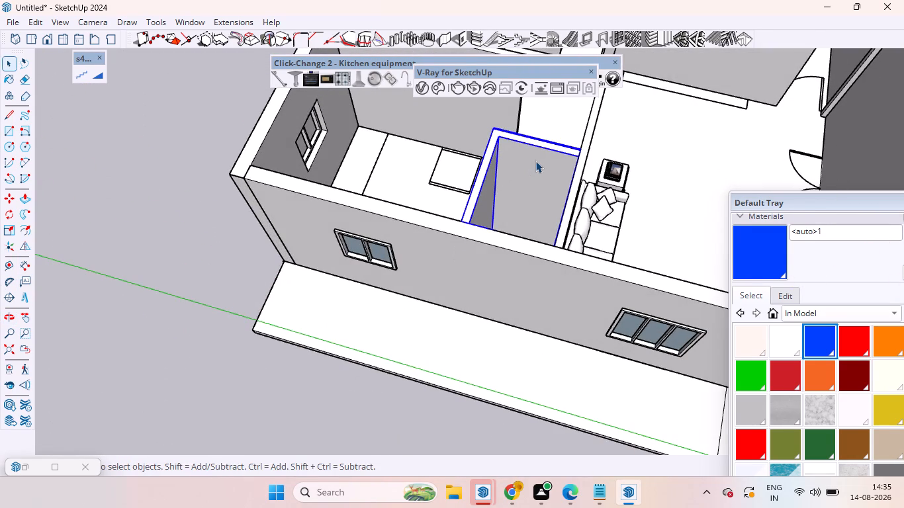
pyautogui.rightClick(535, 161)
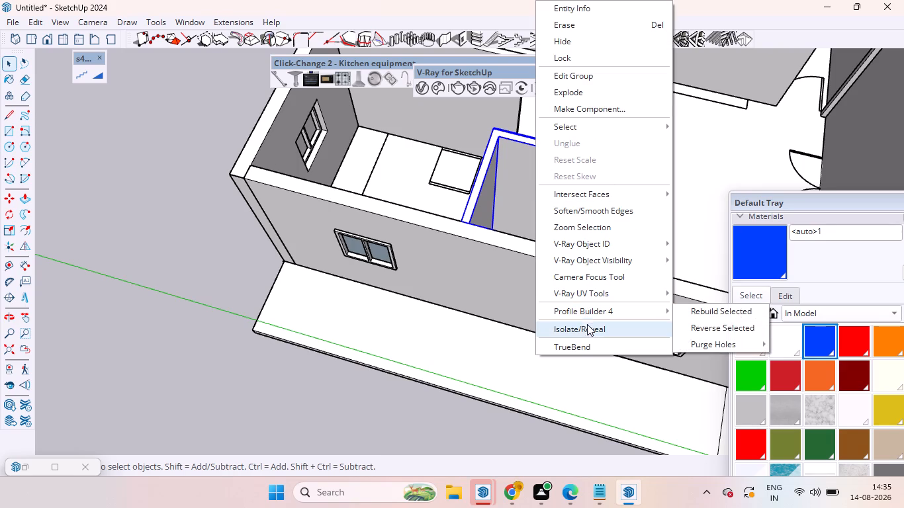
pyautogui.click(588, 327)
pyautogui.scroll(5, 539, 258)
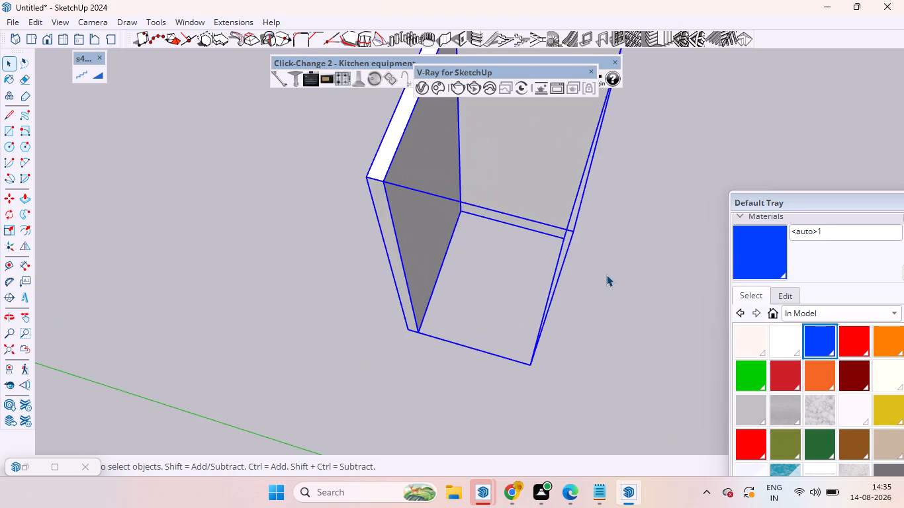
pyautogui.click(606, 275)
pyautogui.scroll(-6, 526, 315)
pyautogui.moveTo(521, 317); pyautogui.dragTo(537, 240, button='middle')
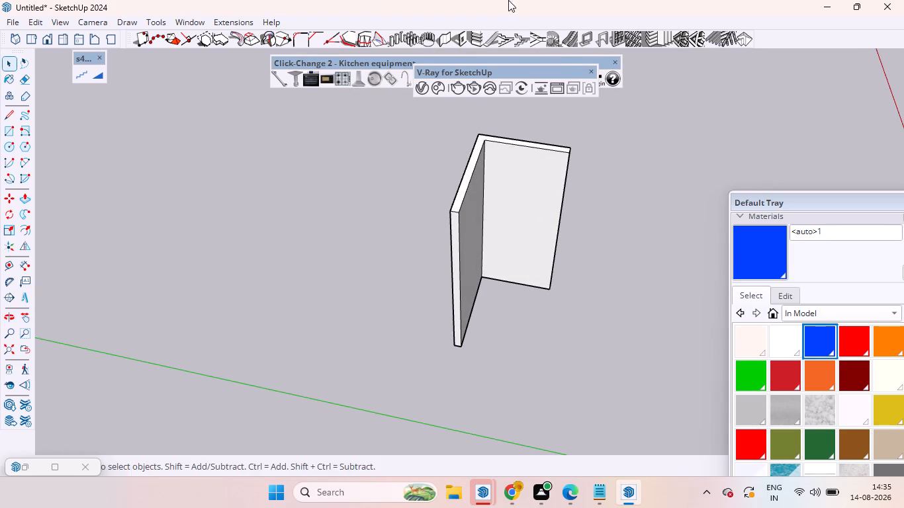
# Place a 2'5" wide, 7' high wall opening at floor level in the isolated wall, about 1'5" from the inner corner.
pyautogui.click(456, 42)
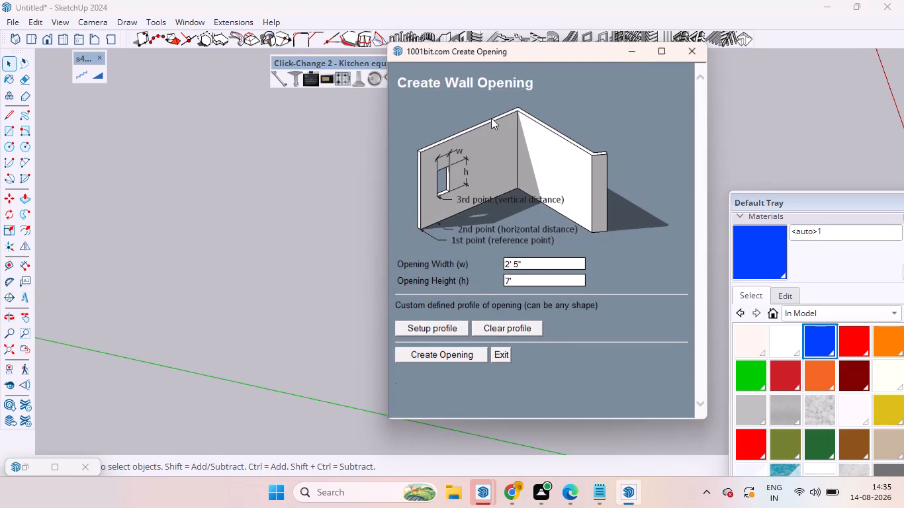
pyautogui.click(435, 358)
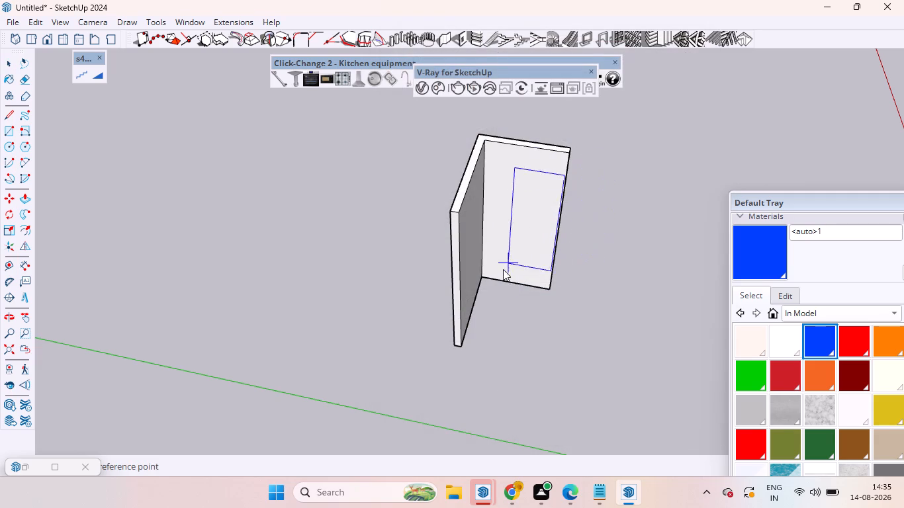
pyautogui.scroll(5, 486, 281)
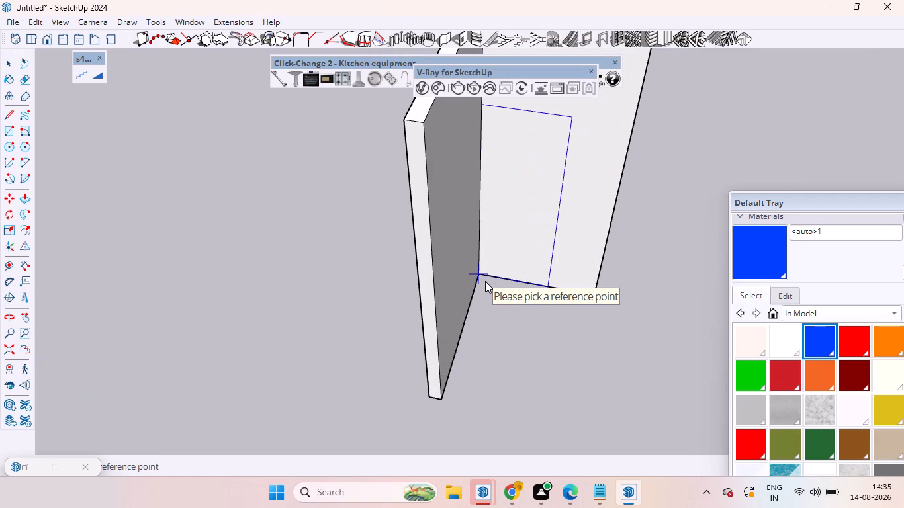
pyautogui.click(484, 280)
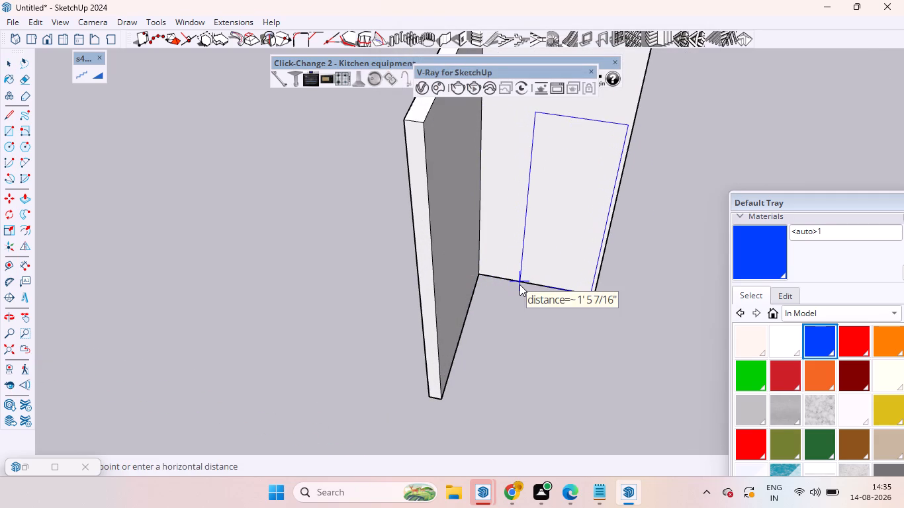
pyautogui.doubleClick(520, 284)
pyautogui.scroll(-7, 559, 312)
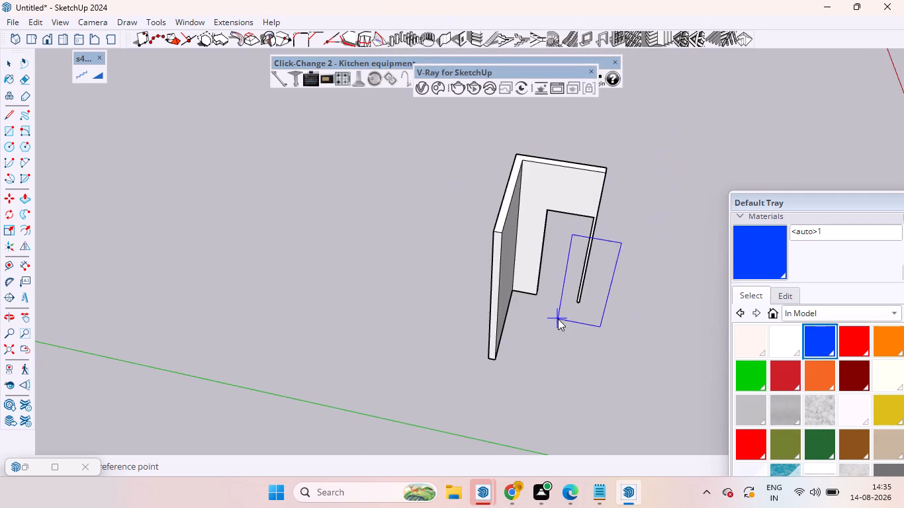
pyautogui.scroll(-7, 544, 322)
pyautogui.moveTo(544, 325); pyautogui.dragTo(552, 316)
pyautogui.press('space')
# Reveal the rest of the house model again and deselect the small room's wall group.
pyautogui.rightClick(541, 255)
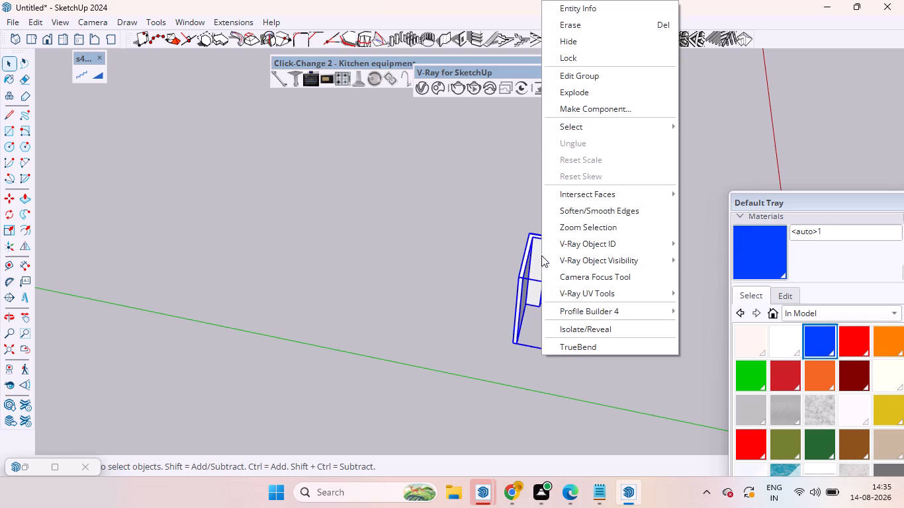
pyautogui.click(583, 328)
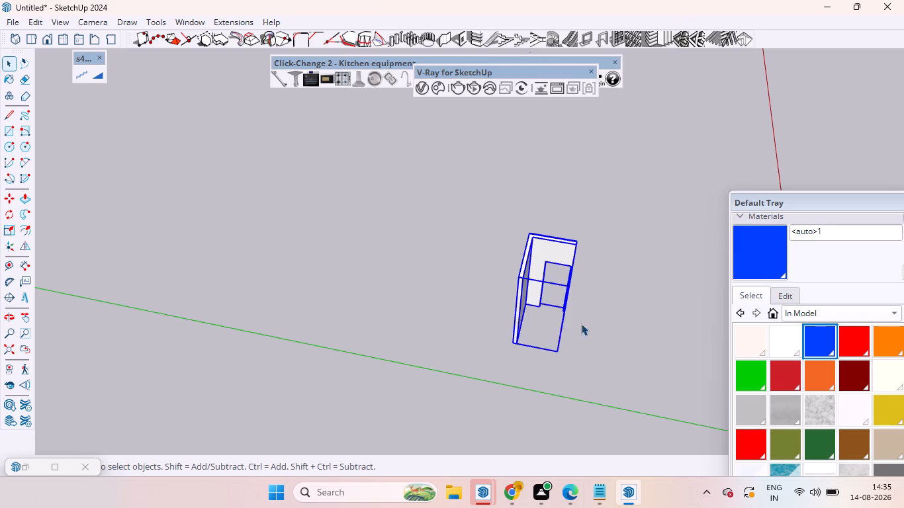
pyautogui.scroll(5, 562, 243)
pyautogui.scroll(-7, 546, 260)
pyautogui.scroll(-7, 442, 291)
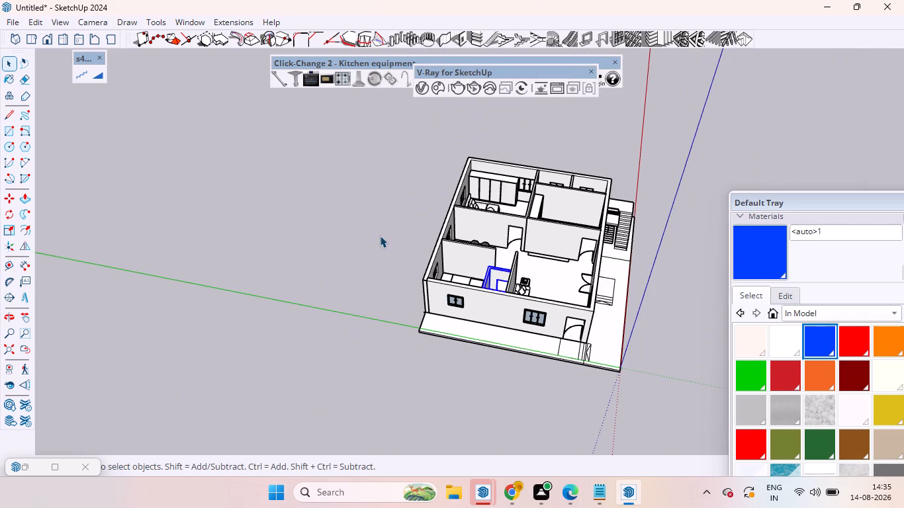
pyautogui.click(376, 230)
pyautogui.scroll(5, 520, 267)
pyautogui.scroll(-7, 480, 294)
# Examine the house interior from the kitchen and living room round to the bedrooms and bathrooms for missing door openings.
pyautogui.moveTo(484, 286); pyautogui.dragTo(502, 308, button='middle')
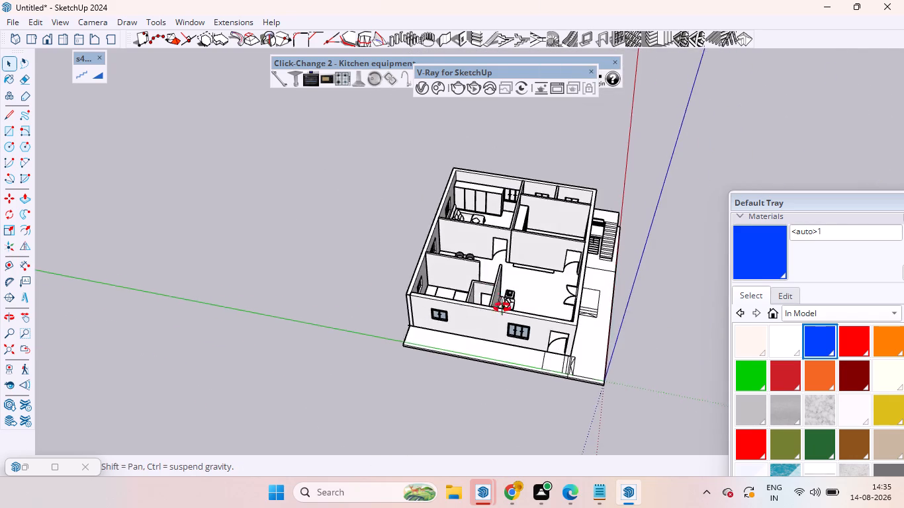
pyautogui.moveTo(502, 308); pyautogui.dragTo(903, 374, button='middle')
pyautogui.scroll(6, 509, 247)
pyautogui.moveTo(492, 253); pyautogui.dragTo(611, 255, button='middle')
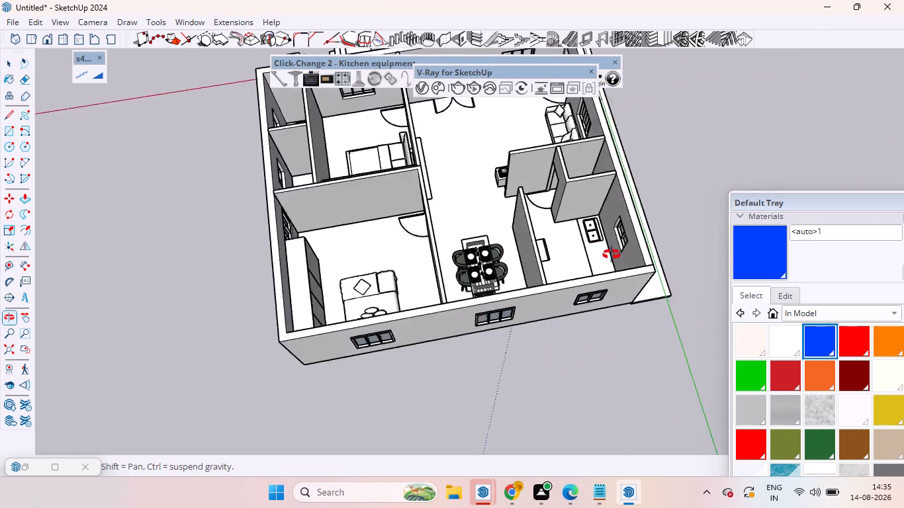
pyautogui.moveTo(611, 255); pyautogui.dragTo(721, 172, button='middle')
pyautogui.scroll(9, 420, 116)
pyautogui.moveTo(542, 189); pyautogui.dragTo(656, 154, button='middle')
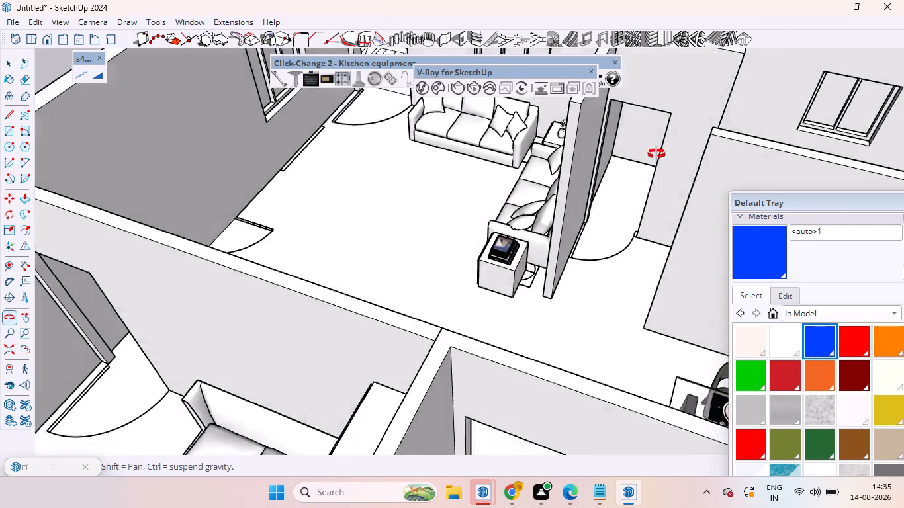
pyautogui.moveTo(656, 154); pyautogui.dragTo(656, 147, button='middle')
pyautogui.scroll(-7, 598, 233)
pyautogui.scroll(-7, 480, 282)
pyautogui.moveTo(512, 317); pyautogui.dragTo(394, 451, button='middle')
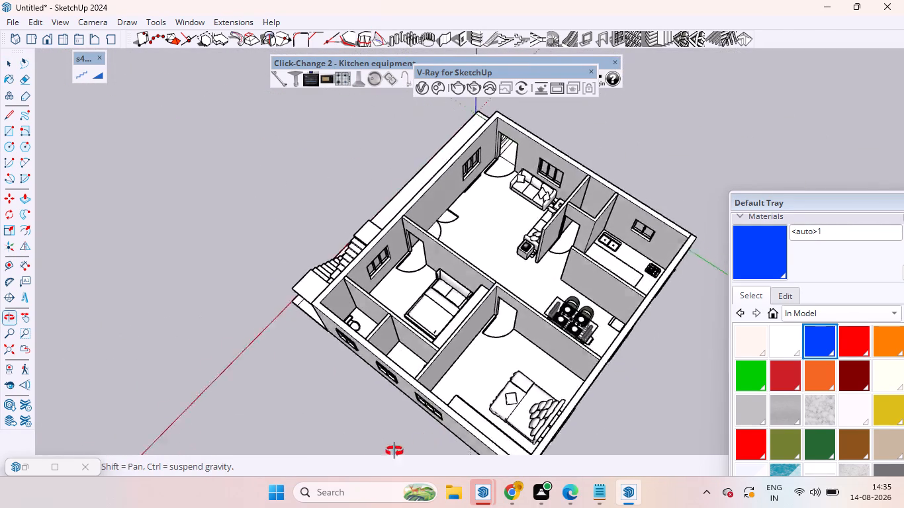
pyautogui.moveTo(394, 451); pyautogui.dragTo(170, 405, button='middle')
pyautogui.scroll(12, 291, 235)
pyautogui.moveTo(423, 248); pyautogui.dragTo(428, 360, button='middle')
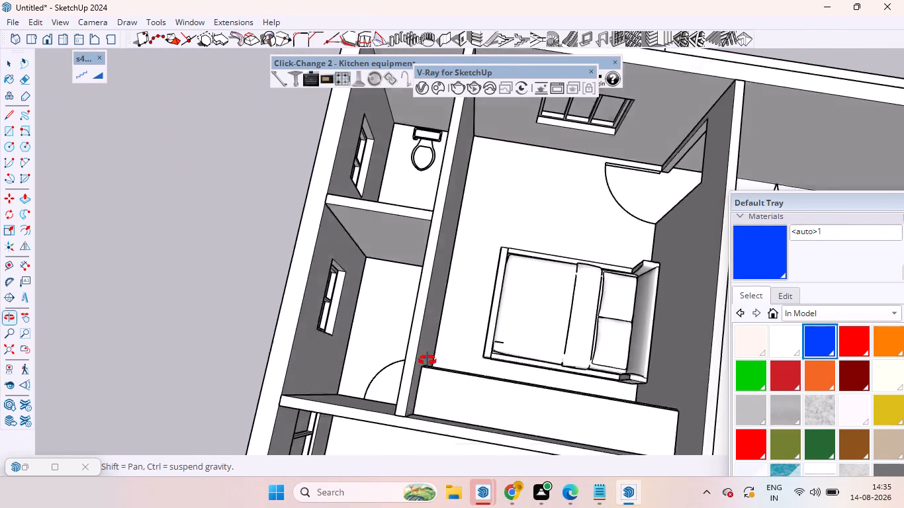
pyautogui.moveTo(428, 360); pyautogui.dragTo(433, 219, button='middle')
pyautogui.scroll(2, 324, 316)
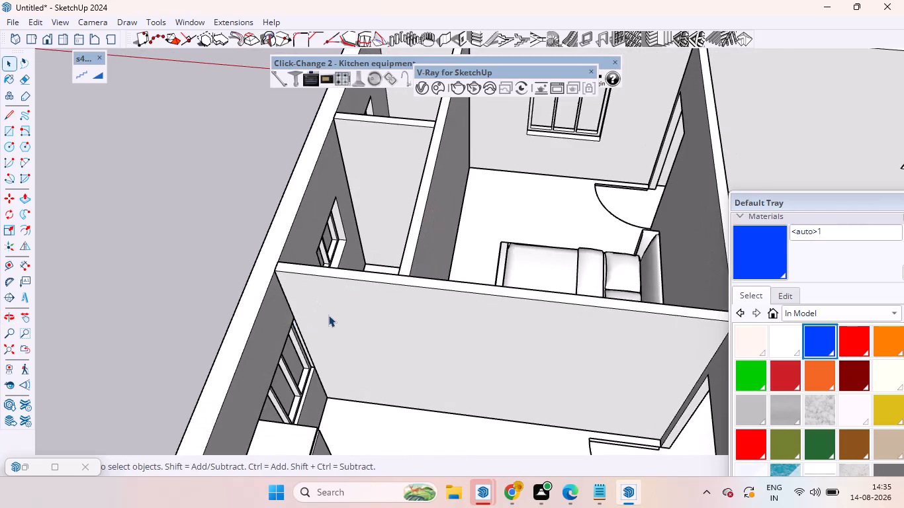
pyautogui.scroll(3, 328, 315)
pyautogui.moveTo(427, 259); pyautogui.dragTo(441, 377, button='middle')
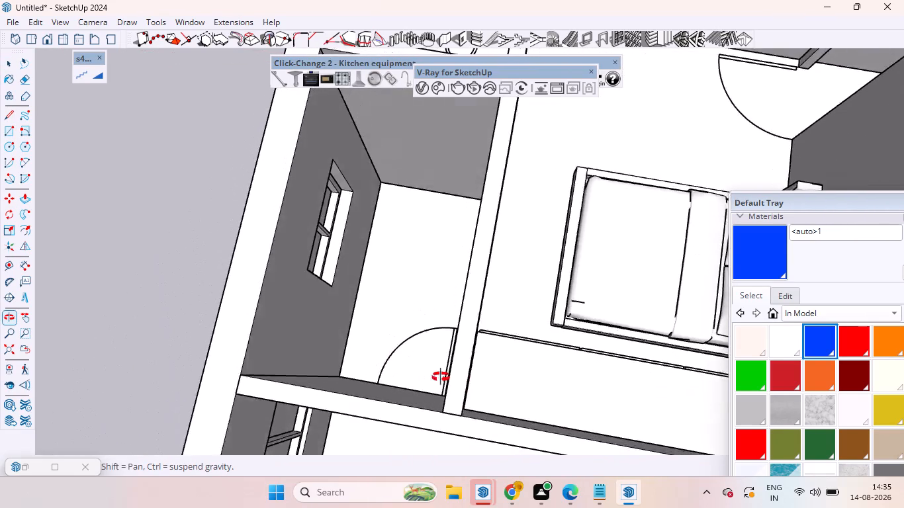
pyautogui.moveTo(441, 377); pyautogui.dragTo(473, 216, button='middle')
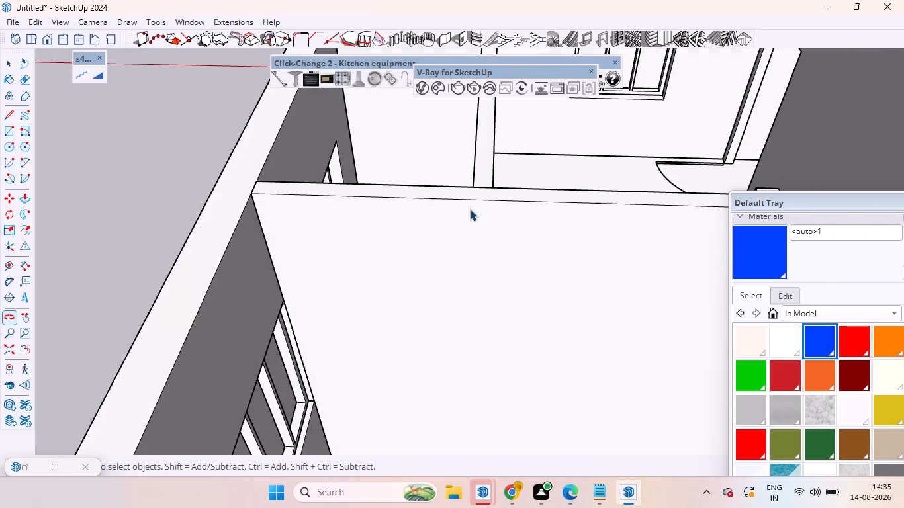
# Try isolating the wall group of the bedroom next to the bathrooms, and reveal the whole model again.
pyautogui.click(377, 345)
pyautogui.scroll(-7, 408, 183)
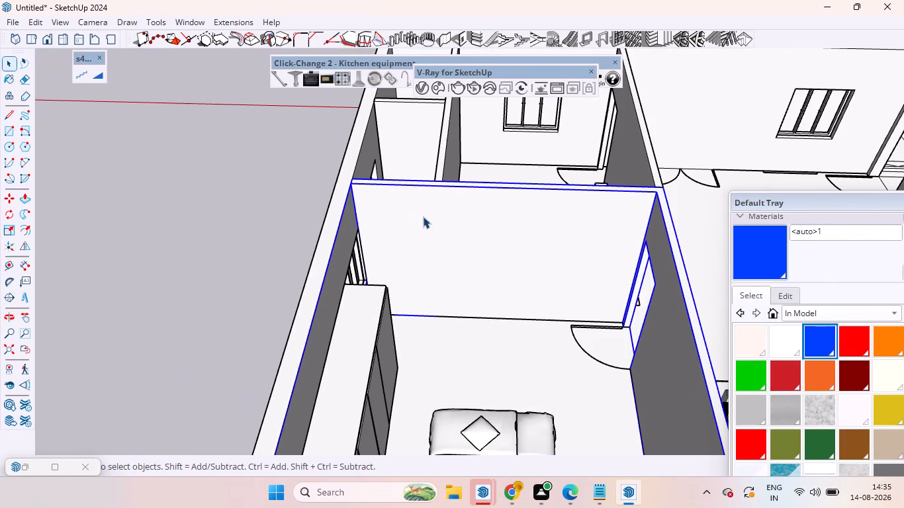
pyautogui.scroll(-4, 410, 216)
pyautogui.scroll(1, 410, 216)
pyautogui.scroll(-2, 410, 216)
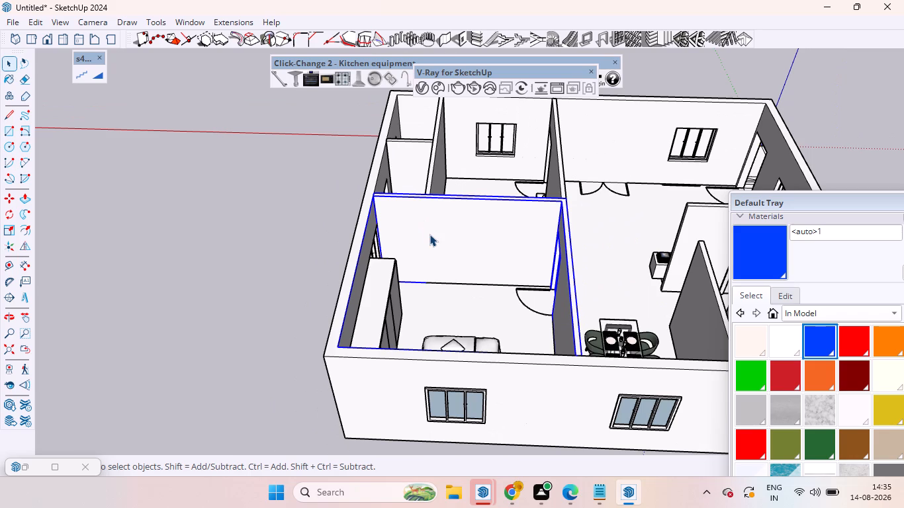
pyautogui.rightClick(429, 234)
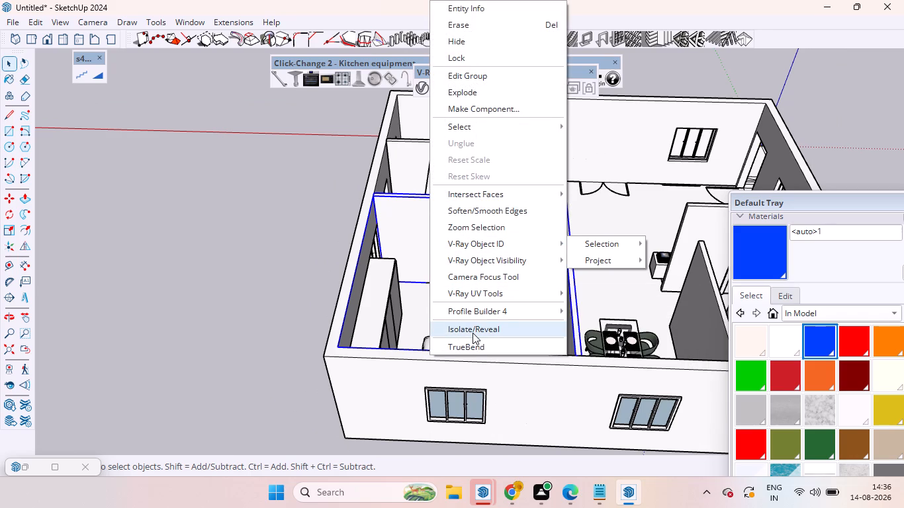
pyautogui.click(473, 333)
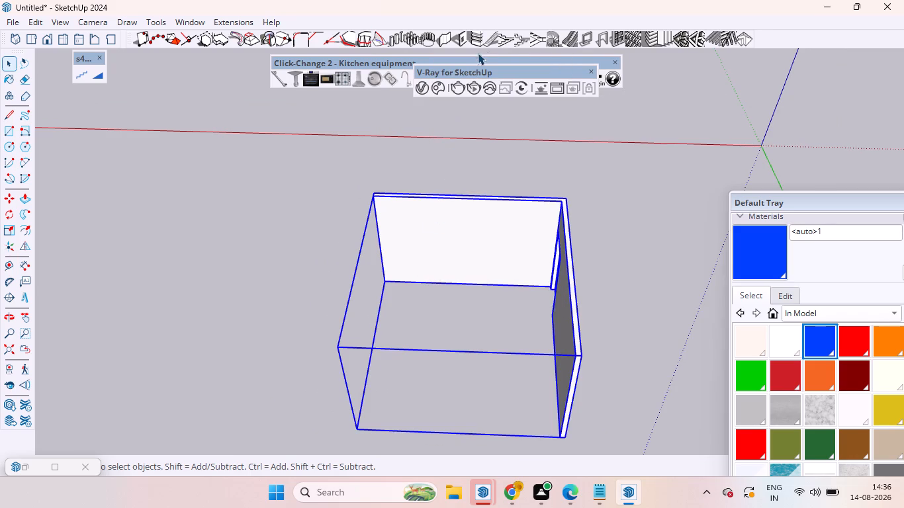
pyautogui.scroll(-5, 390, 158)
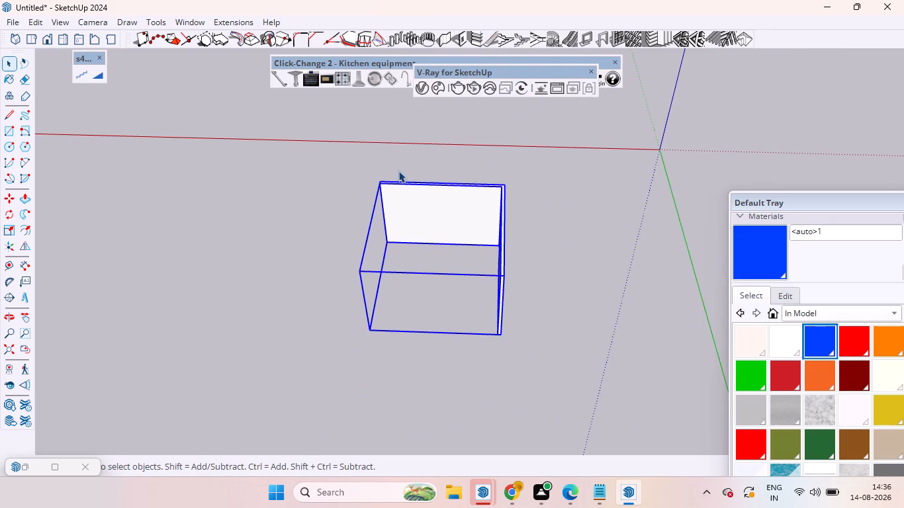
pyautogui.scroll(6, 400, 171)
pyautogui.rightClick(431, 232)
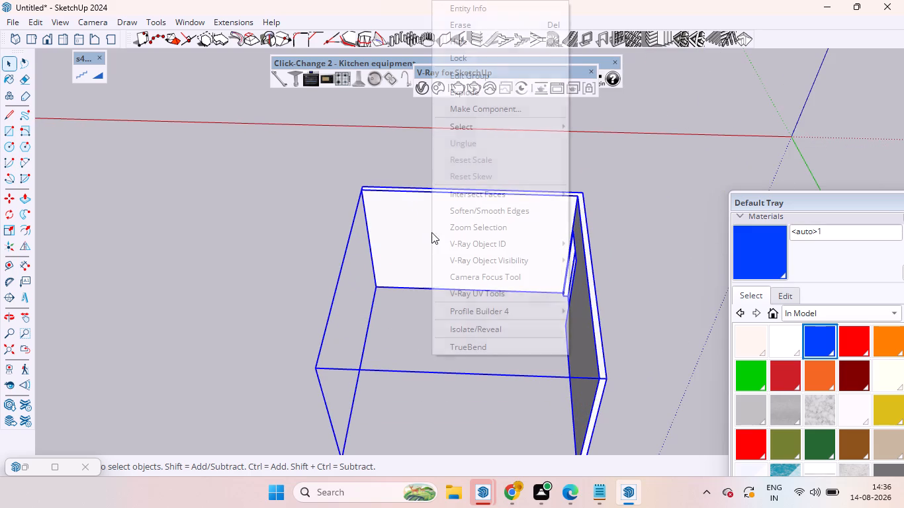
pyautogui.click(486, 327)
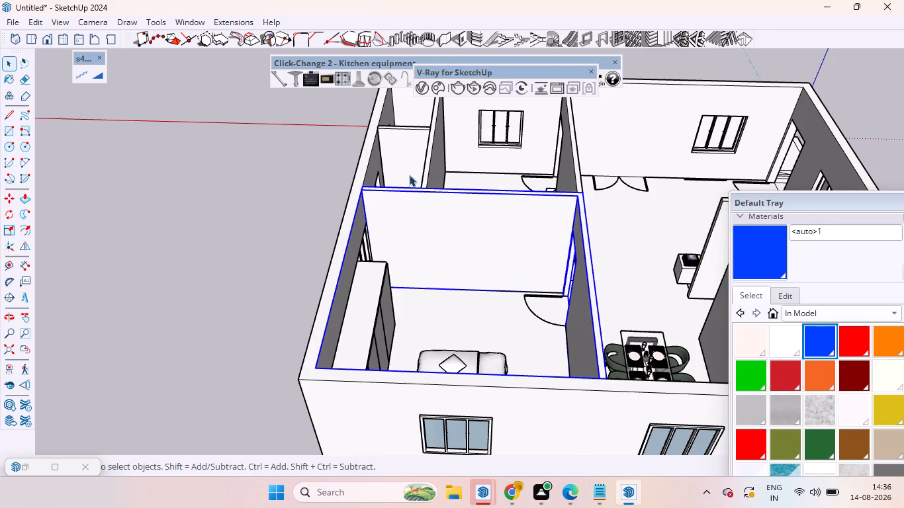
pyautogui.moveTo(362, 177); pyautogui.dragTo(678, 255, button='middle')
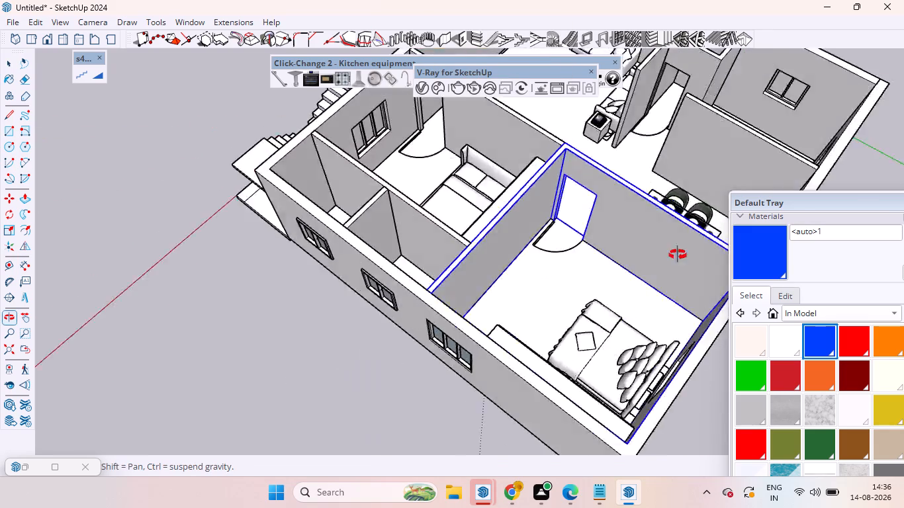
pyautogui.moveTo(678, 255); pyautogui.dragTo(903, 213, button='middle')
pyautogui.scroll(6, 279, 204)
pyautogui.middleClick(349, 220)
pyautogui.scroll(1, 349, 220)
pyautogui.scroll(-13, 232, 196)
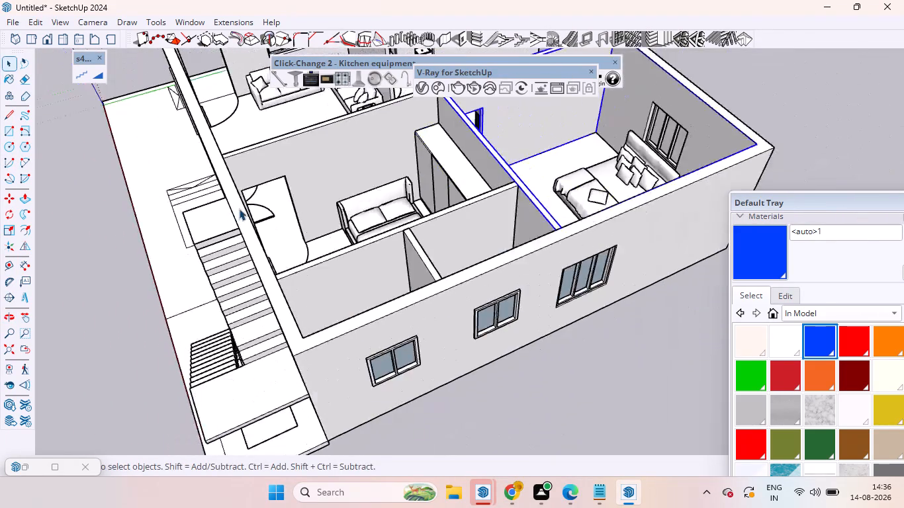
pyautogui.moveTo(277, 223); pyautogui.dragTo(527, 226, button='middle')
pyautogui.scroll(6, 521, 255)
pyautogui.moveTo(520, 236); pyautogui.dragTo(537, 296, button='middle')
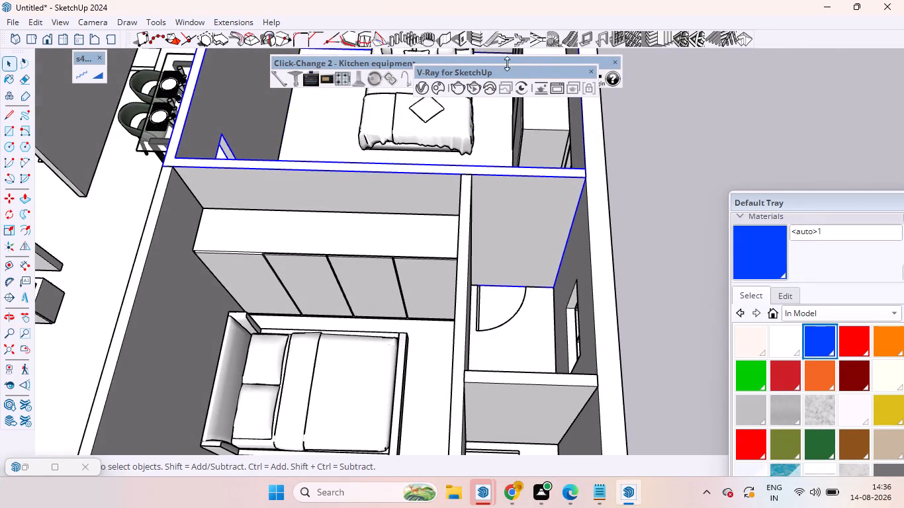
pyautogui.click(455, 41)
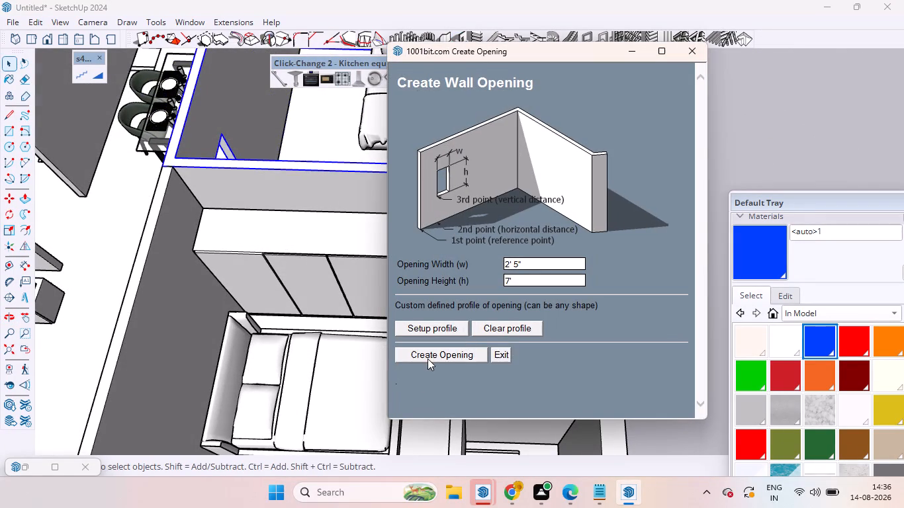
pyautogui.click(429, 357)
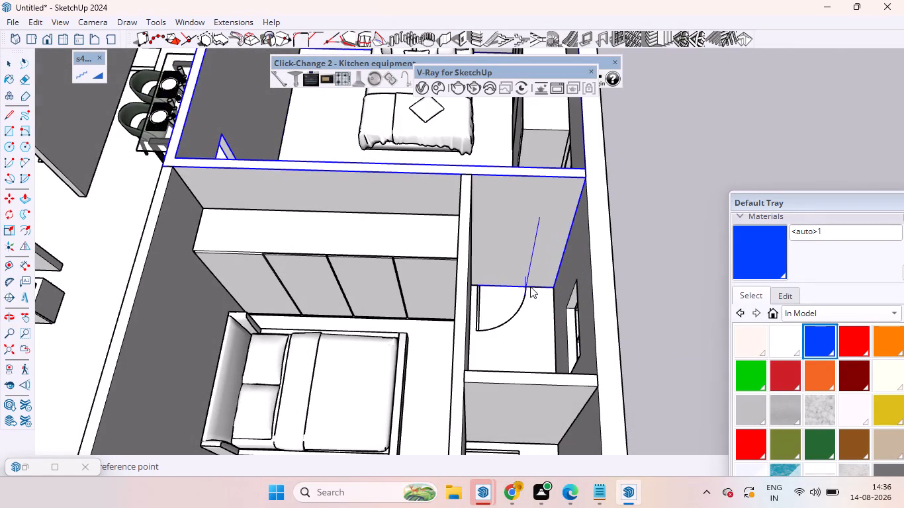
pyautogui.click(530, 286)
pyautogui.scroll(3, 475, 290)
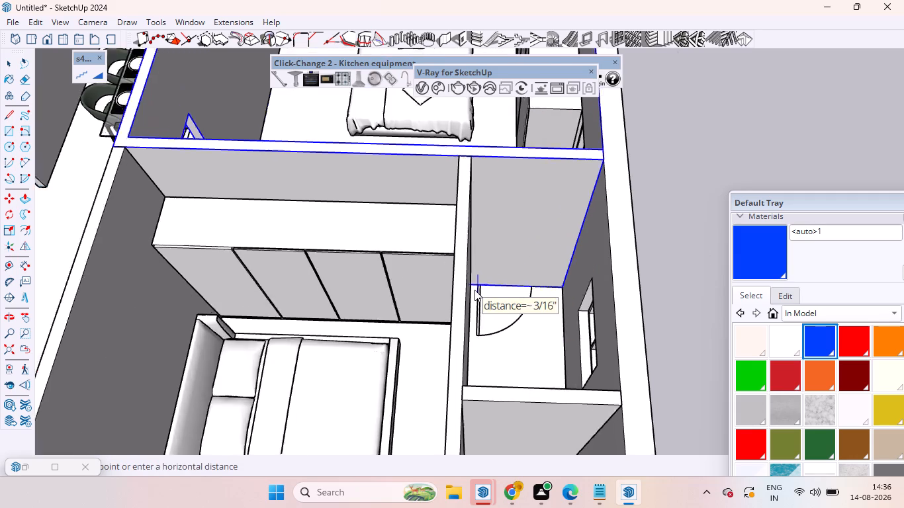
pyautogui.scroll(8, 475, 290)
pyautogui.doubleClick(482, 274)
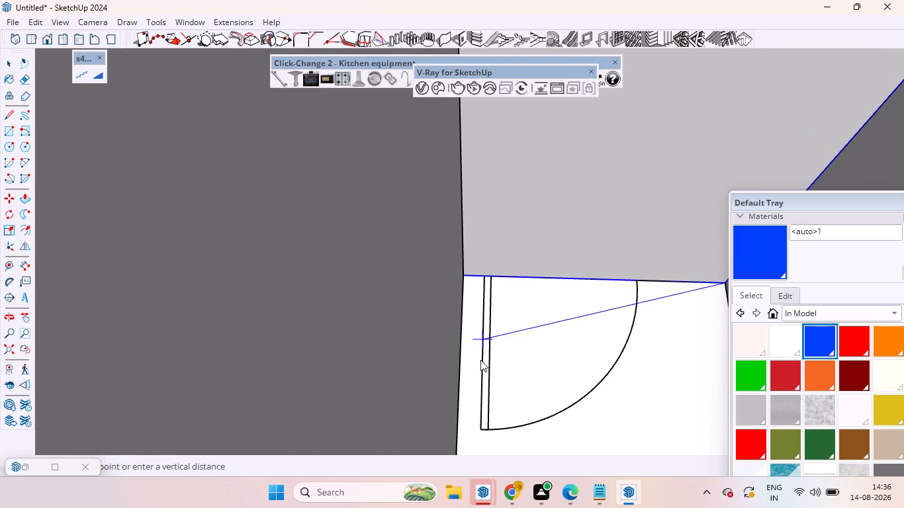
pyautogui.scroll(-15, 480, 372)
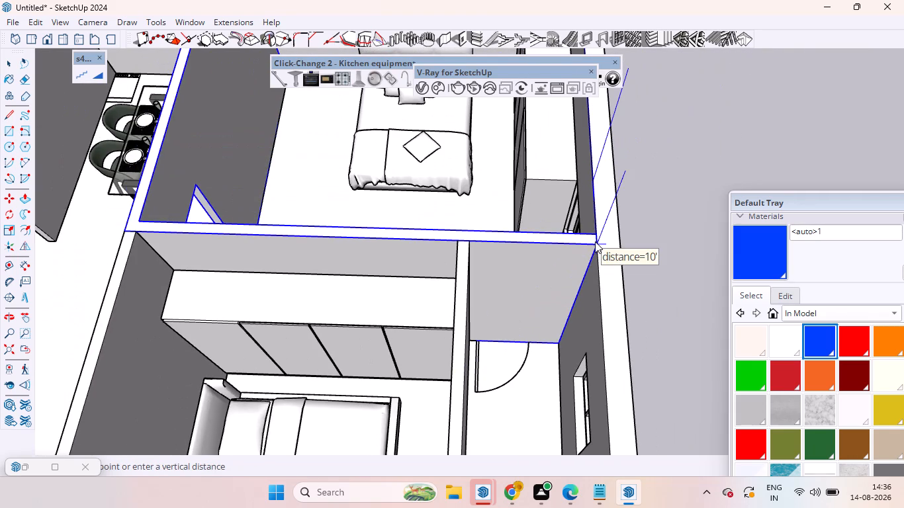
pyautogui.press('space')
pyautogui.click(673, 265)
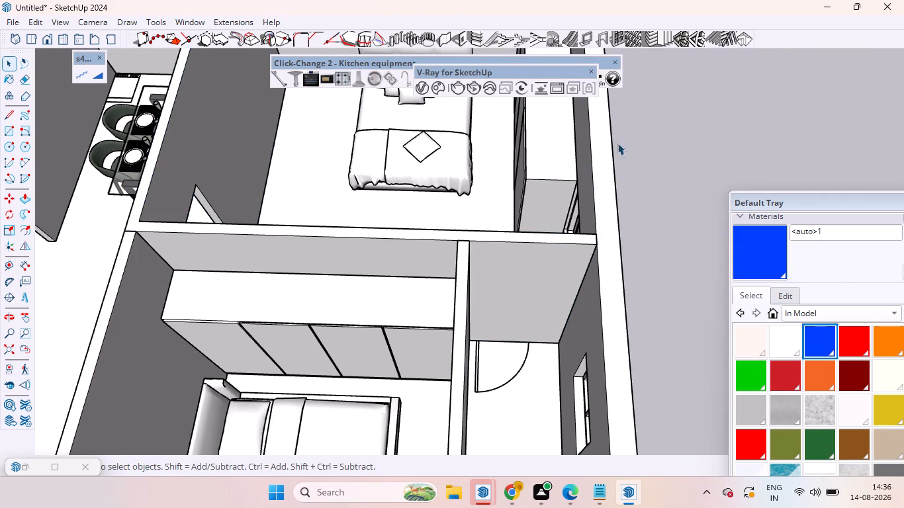
# Create a 2'5" wide, 7' high wall opening at floor level between the larger bedroom and its bathroom, aligned with the drawn door swing.
pyautogui.click(464, 41)
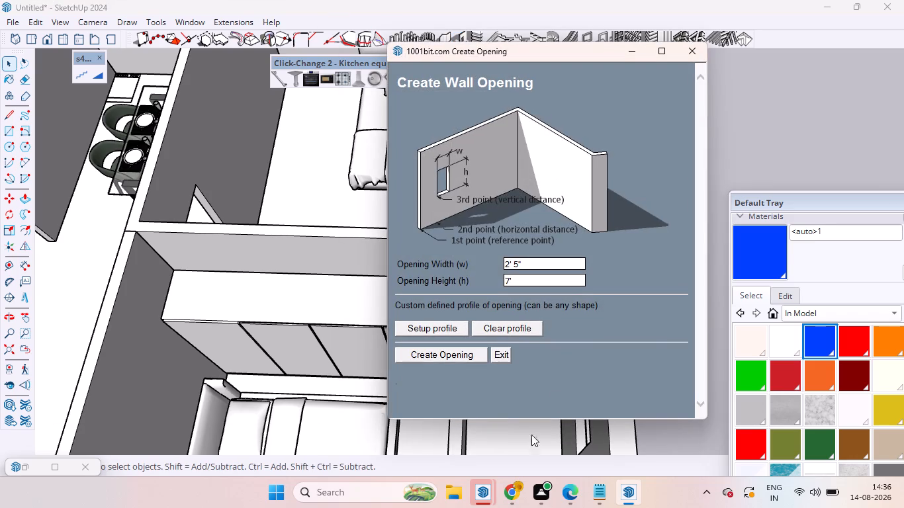
pyautogui.click(448, 357)
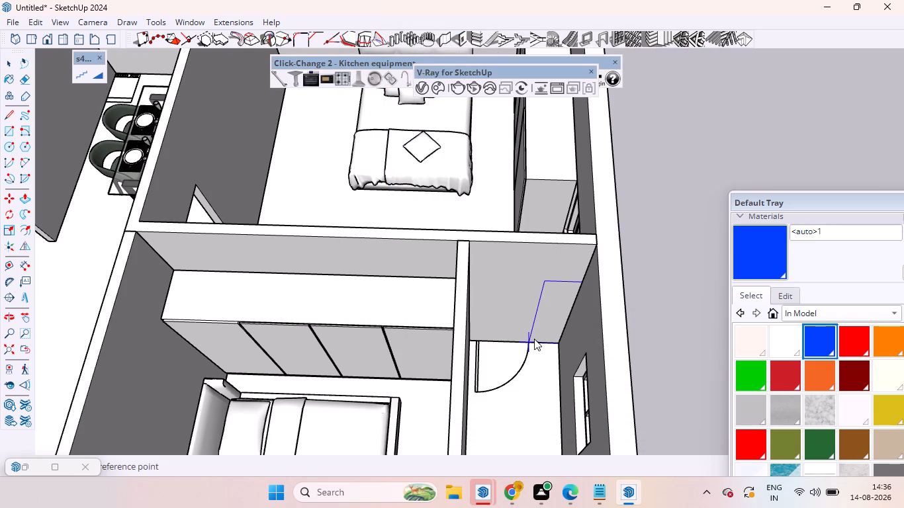
pyautogui.click(533, 341)
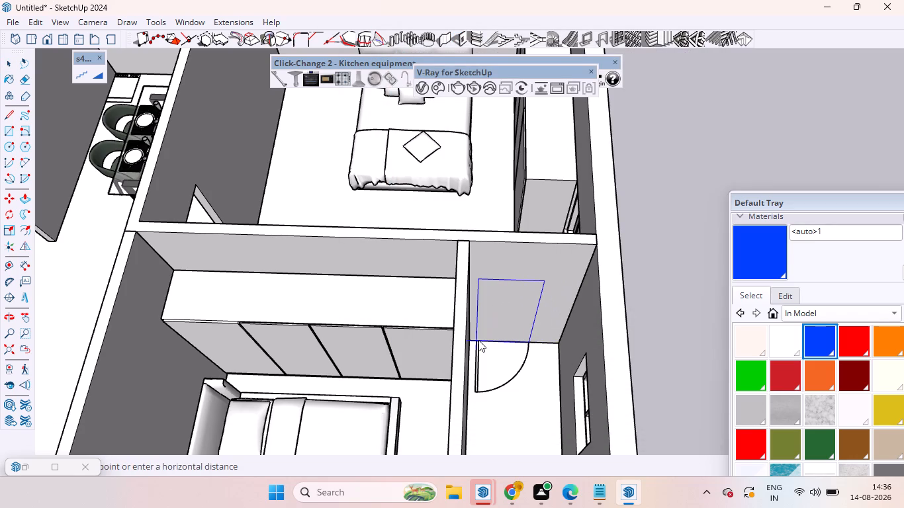
pyautogui.doubleClick(478, 340)
# Create a 2'5" wide, 7' high wall opening at floor level between the smaller bedroom and the toilet, matching the drawn door swing.
pyautogui.scroll(-7, 574, 296)
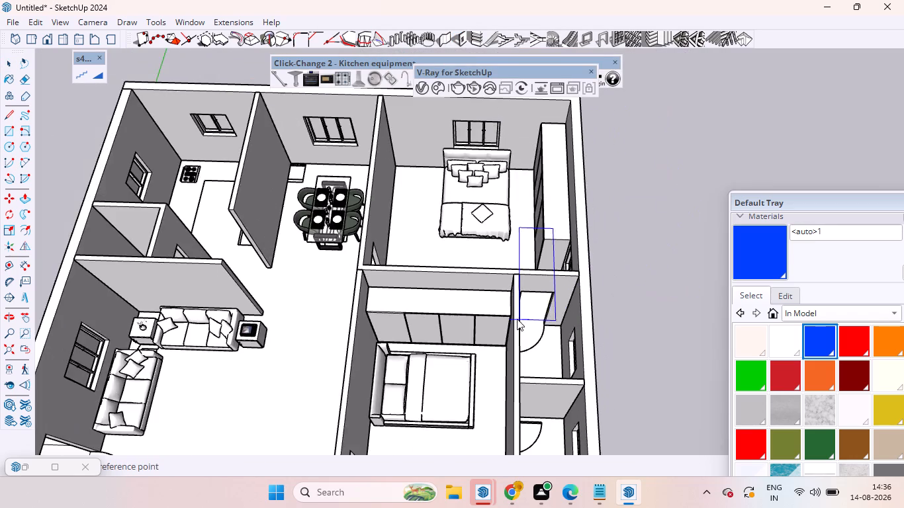
pyautogui.scroll(-7, 520, 288)
pyautogui.scroll(4, 552, 391)
pyautogui.scroll(-1, 552, 391)
pyautogui.scroll(1, 552, 391)
pyautogui.scroll(10, 498, 378)
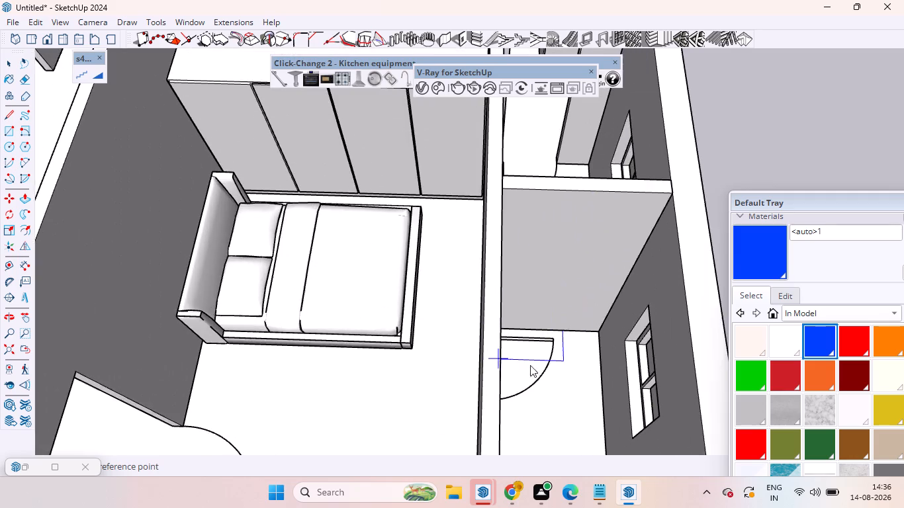
pyautogui.moveTo(532, 370); pyautogui.dragTo(332, 351, button='middle')
pyautogui.scroll(6, 341, 353)
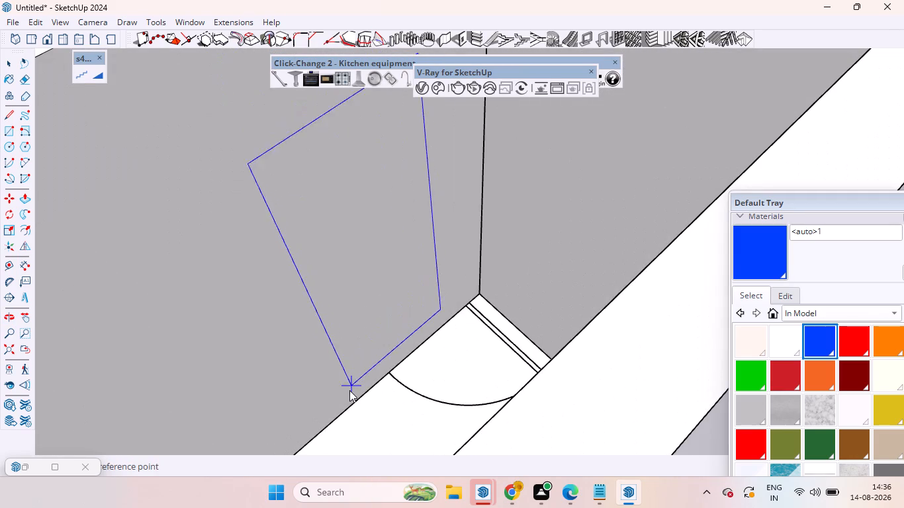
pyautogui.click(317, 435)
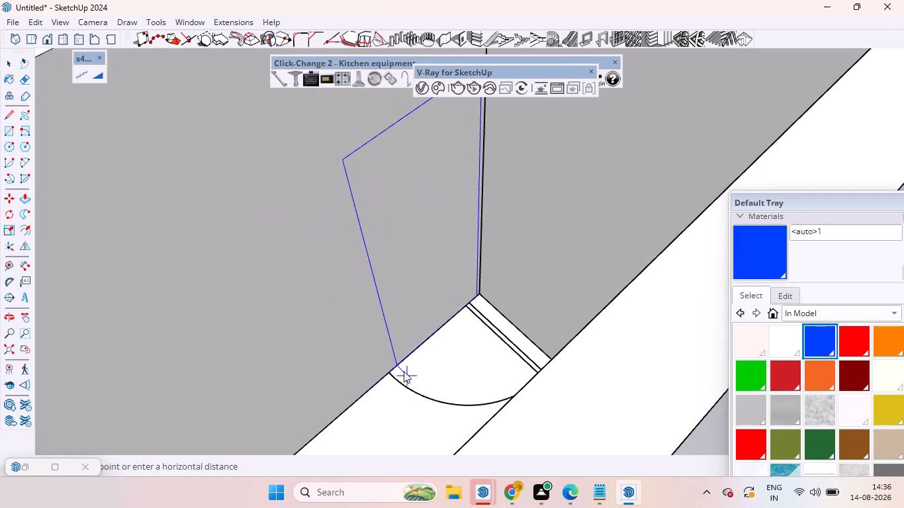
pyautogui.doubleClick(388, 370)
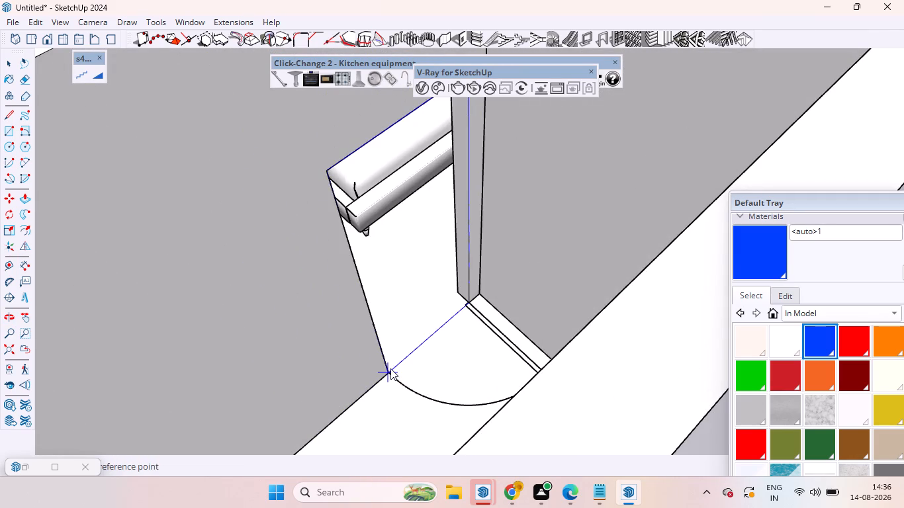
pyautogui.scroll(-15, 398, 368)
pyautogui.scroll(-6, 451, 341)
pyautogui.press('space')
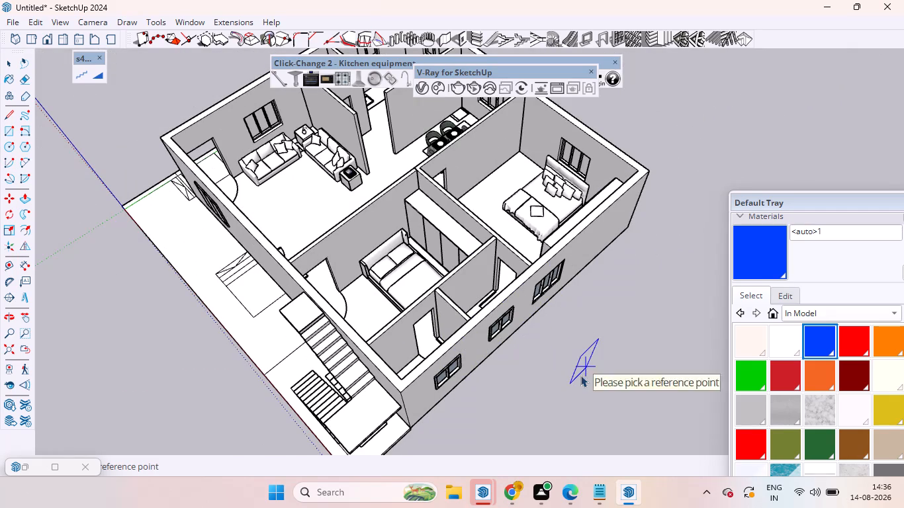
pyautogui.click(580, 376)
# Examine the whole floor from above and the bathrooms up close to check the door openings and furnishing.
pyautogui.scroll(-8, 486, 282)
pyautogui.moveTo(476, 265); pyautogui.dragTo(607, 412, button='middle')
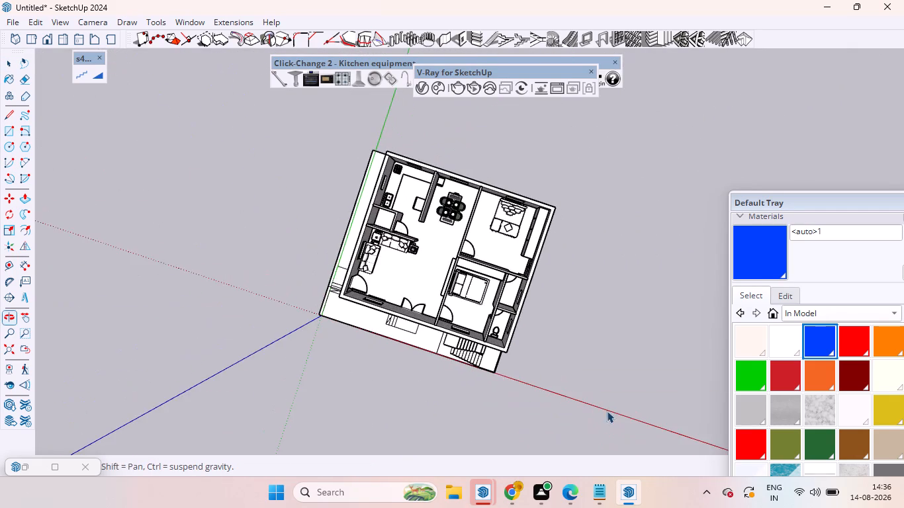
pyautogui.scroll(8, 520, 324)
pyautogui.scroll(-1, 503, 337)
pyautogui.scroll(12, 503, 337)
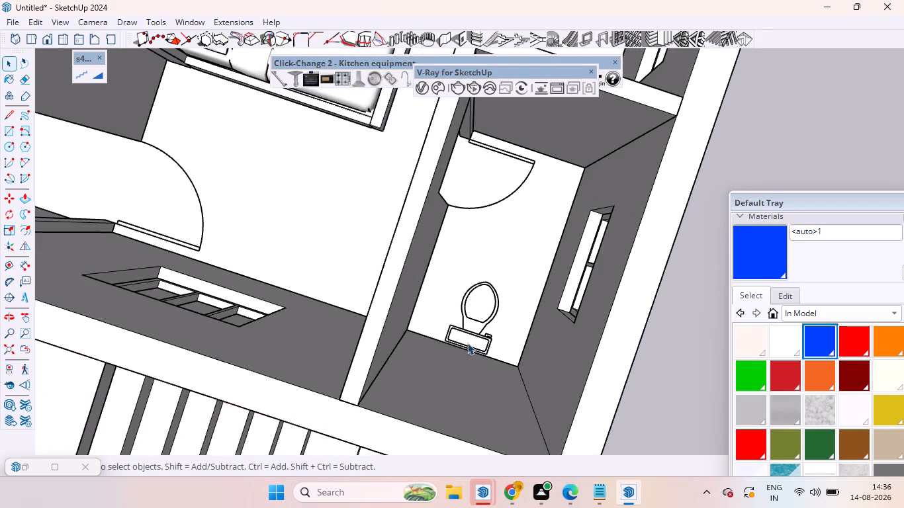
pyautogui.moveTo(467, 342); pyautogui.dragTo(454, 245, button='middle')
pyautogui.scroll(-13, 454, 347)
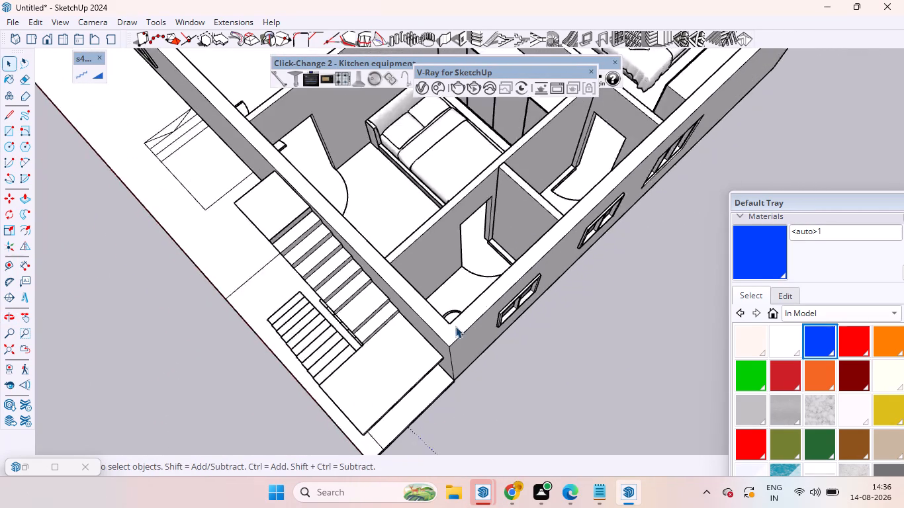
pyautogui.scroll(-6, 457, 313)
pyautogui.scroll(1, 478, 319)
pyautogui.scroll(-10, 484, 321)
pyautogui.scroll(1, 506, 292)
pyautogui.scroll(-5, 506, 292)
pyautogui.moveTo(489, 292); pyautogui.dragTo(579, 329, button='middle')
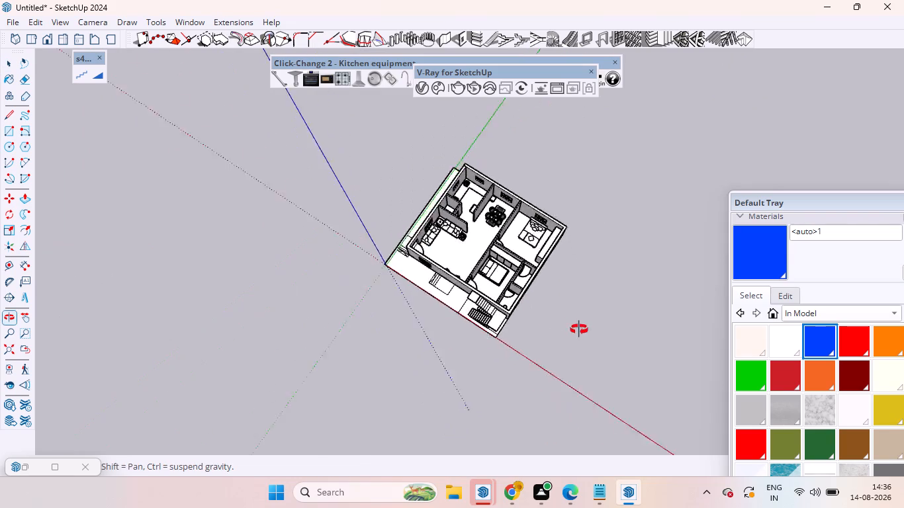
pyautogui.moveTo(579, 329); pyautogui.dragTo(727, 374, button='middle')
pyautogui.scroll(5, 396, 146)
pyautogui.scroll(1, 490, 230)
pyautogui.scroll(4, 586, 320)
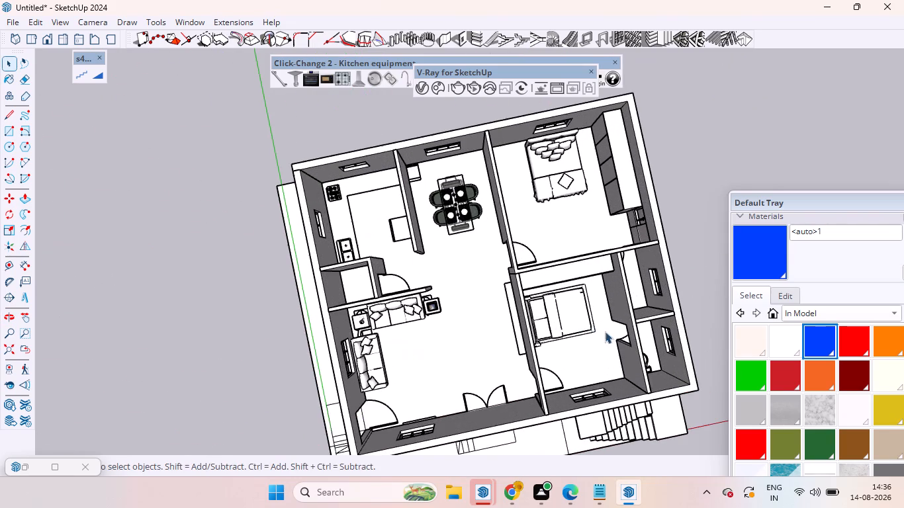
pyautogui.scroll(4, 632, 298)
pyautogui.moveTo(635, 313); pyautogui.dragTo(559, 279, button='middle')
pyautogui.scroll(-7, 480, 275)
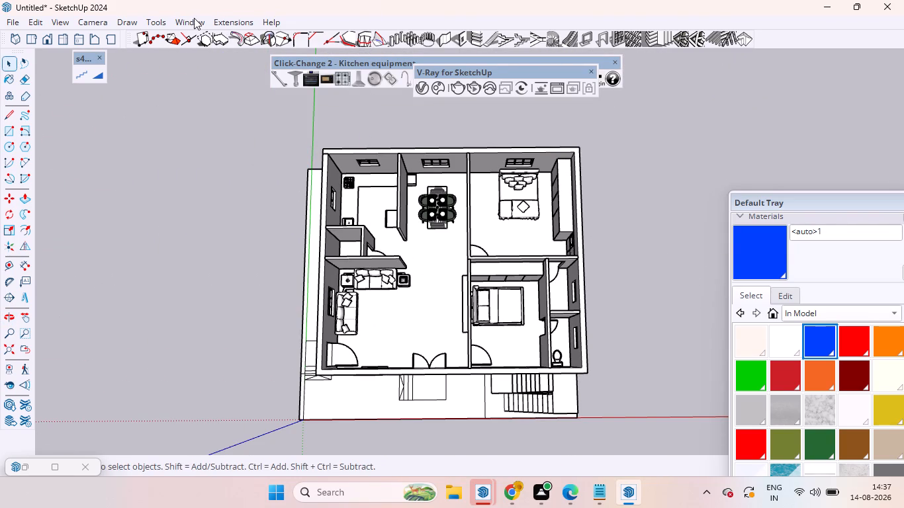
# Search the 3D Warehouse for toilet models, replacing the dining table search with "toilet".
pyautogui.click(196, 18)
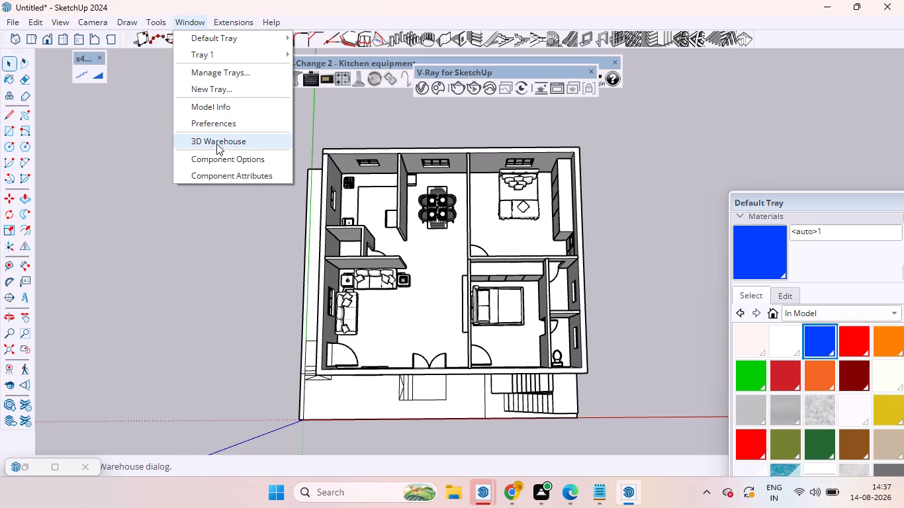
pyautogui.click(217, 144)
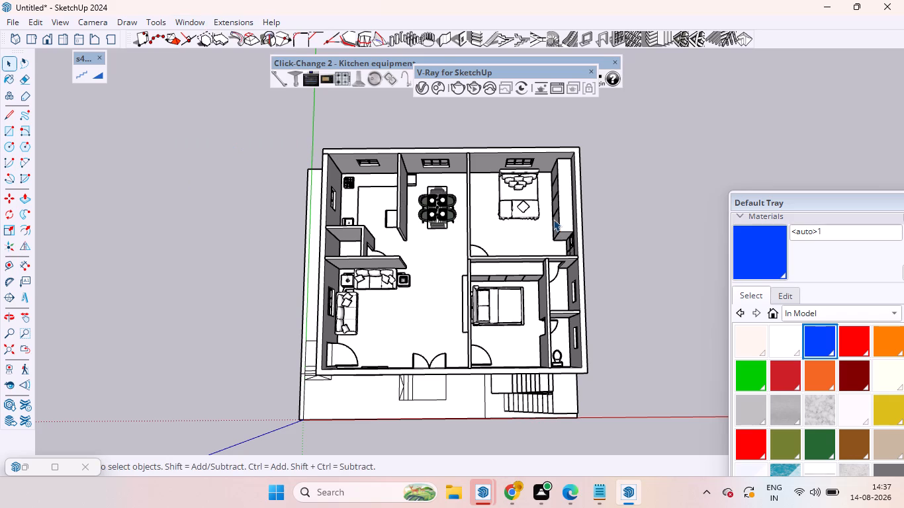
pyautogui.scroll(15, 510, 290)
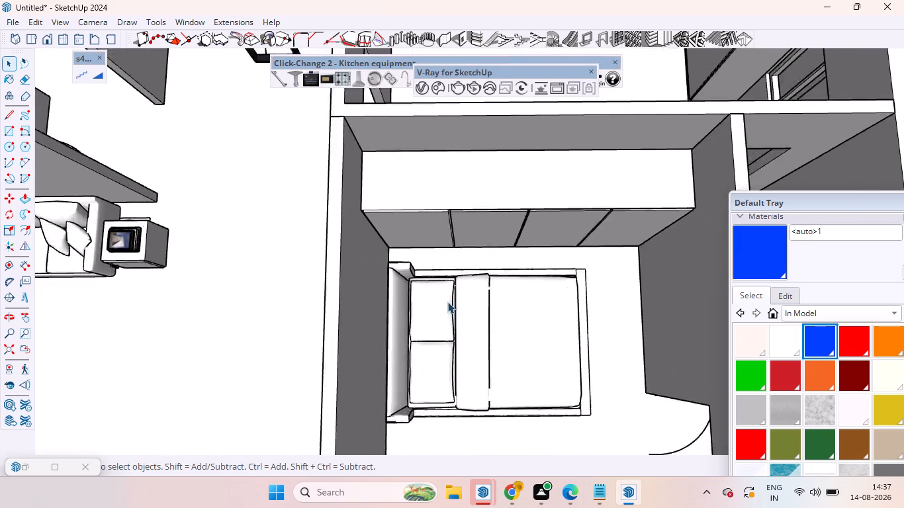
pyautogui.scroll(1, 447, 302)
pyautogui.scroll(1, 396, 261)
pyautogui.scroll(-14, 398, 261)
pyautogui.scroll(5, 401, 239)
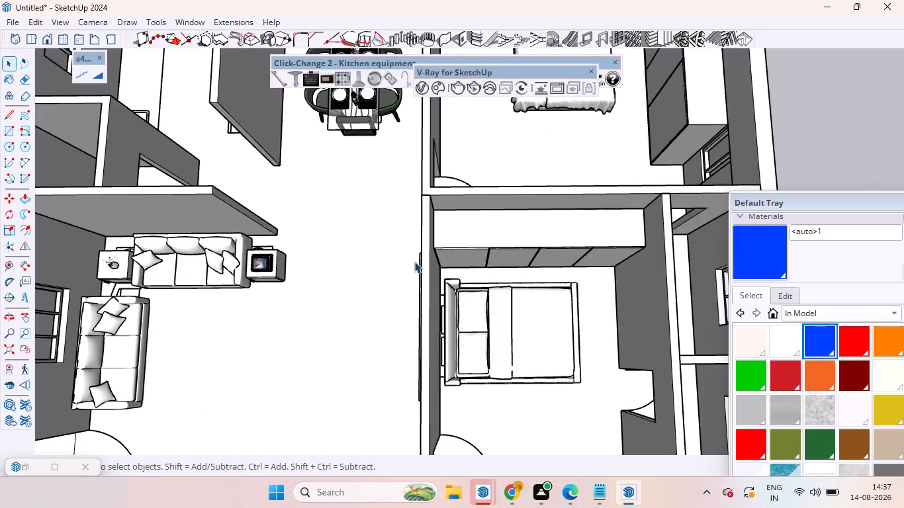
pyautogui.scroll(6, 414, 261)
pyautogui.click(460, 331)
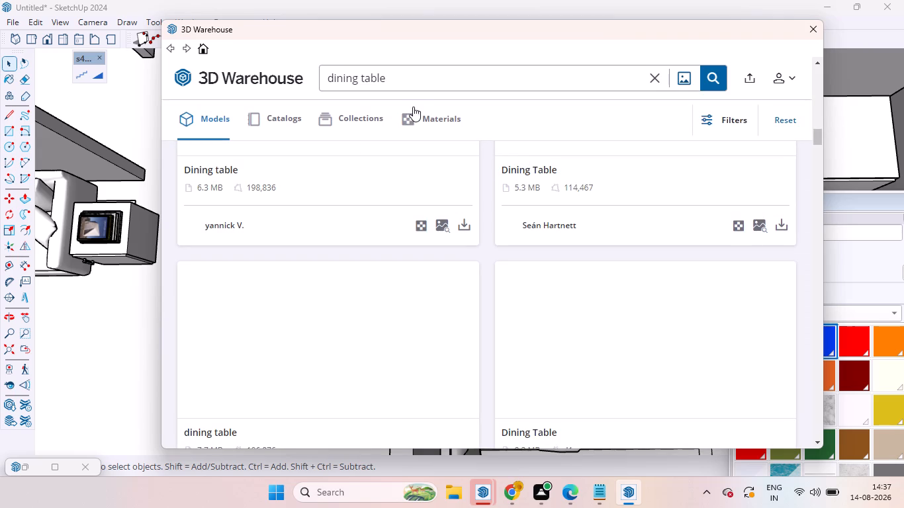
pyautogui.moveTo(414, 75); pyautogui.dragTo(282, 75)
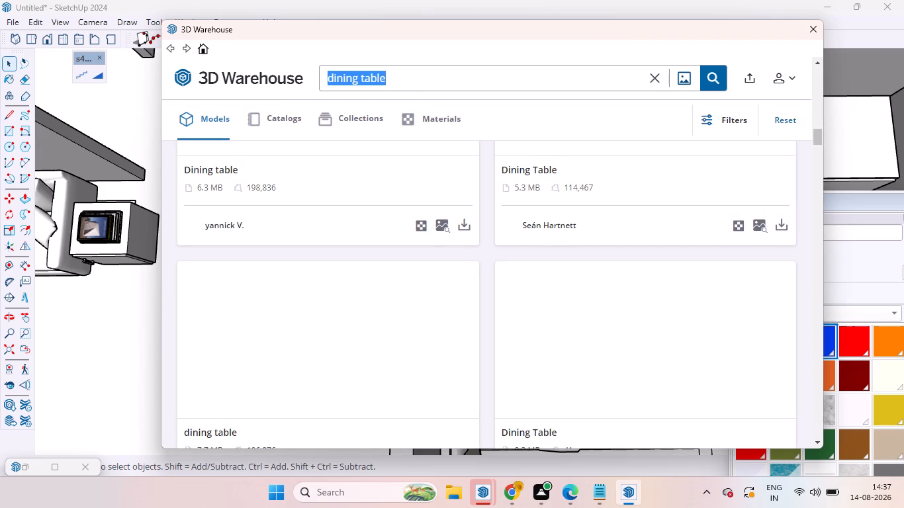
pyautogui.press('Delete')
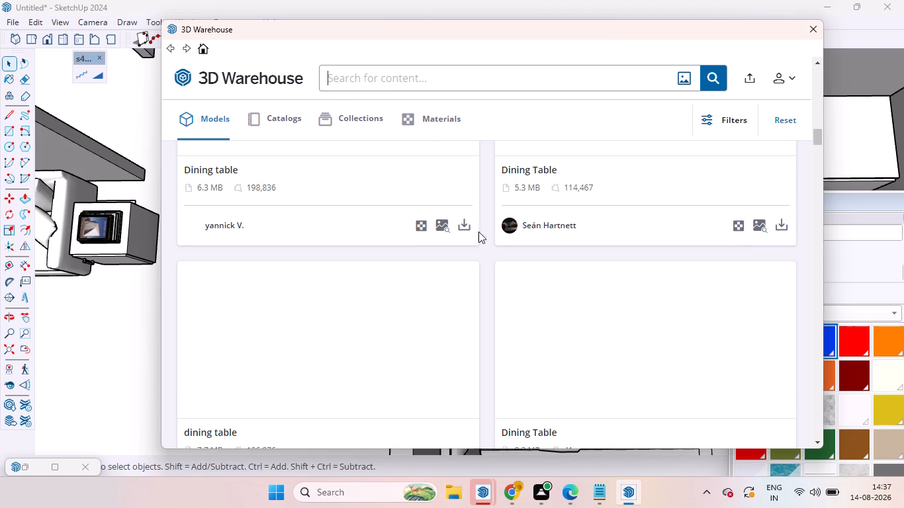
pyautogui.scroll(20, 472, 240)
pyautogui.scroll(10, 472, 240)
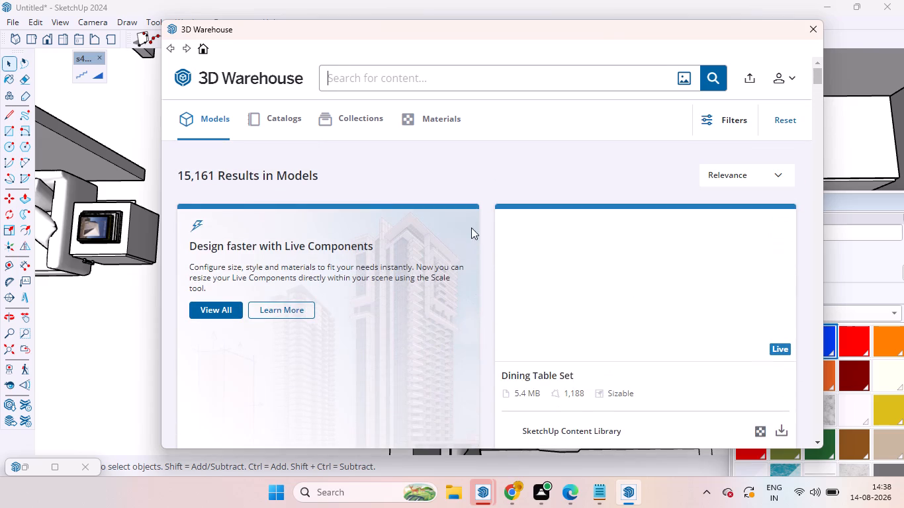
pyautogui.moveTo(492, 29); pyautogui.dragTo(388, 319)
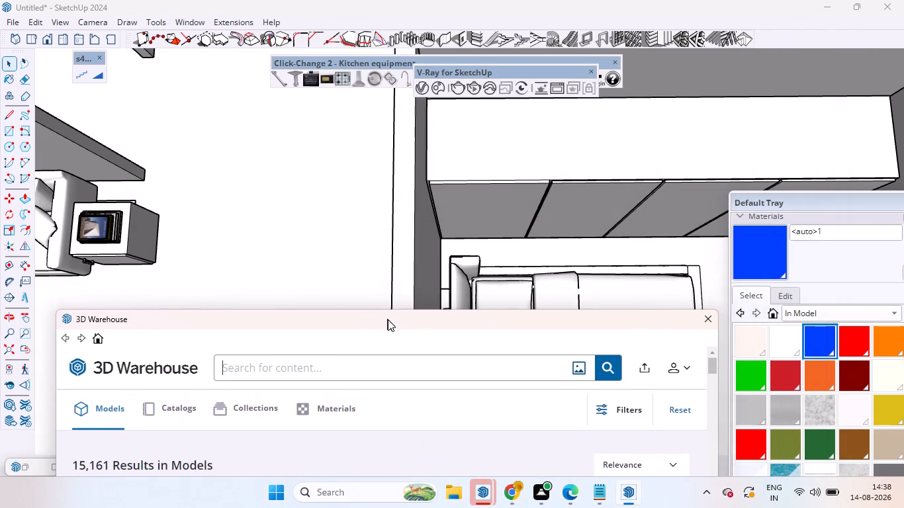
pyautogui.moveTo(388, 319); pyautogui.dragTo(553, 362)
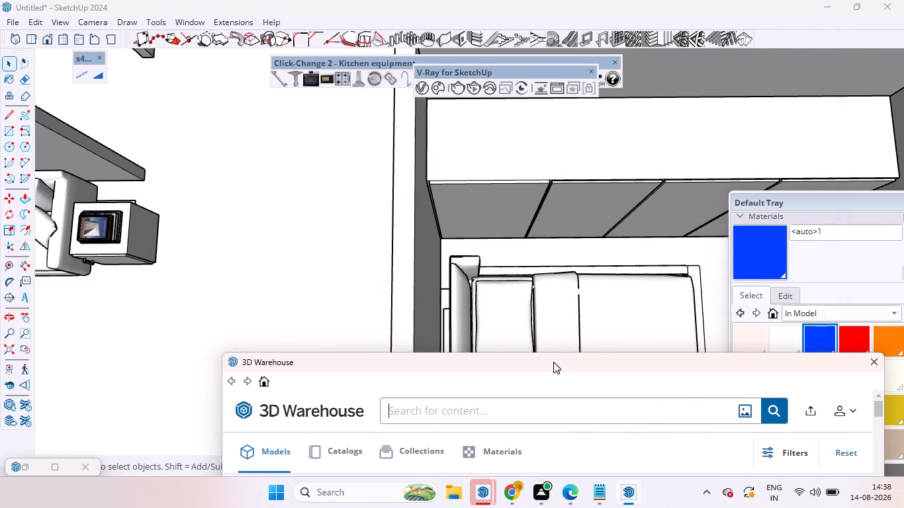
pyautogui.moveTo(553, 362); pyautogui.dragTo(553, 357)
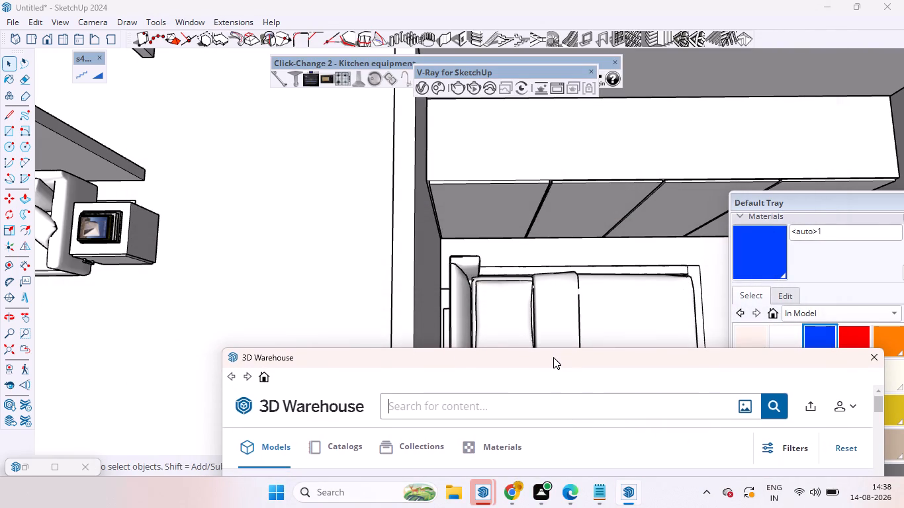
pyautogui.moveTo(553, 357); pyautogui.dragTo(515, 323)
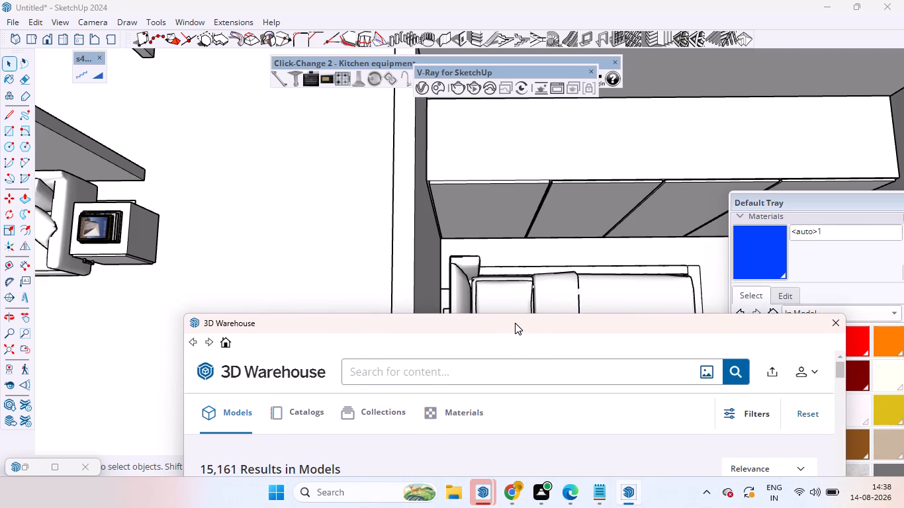
pyautogui.moveTo(515, 323); pyautogui.dragTo(515, 273)
pyautogui.scroll(-11, 361, 165)
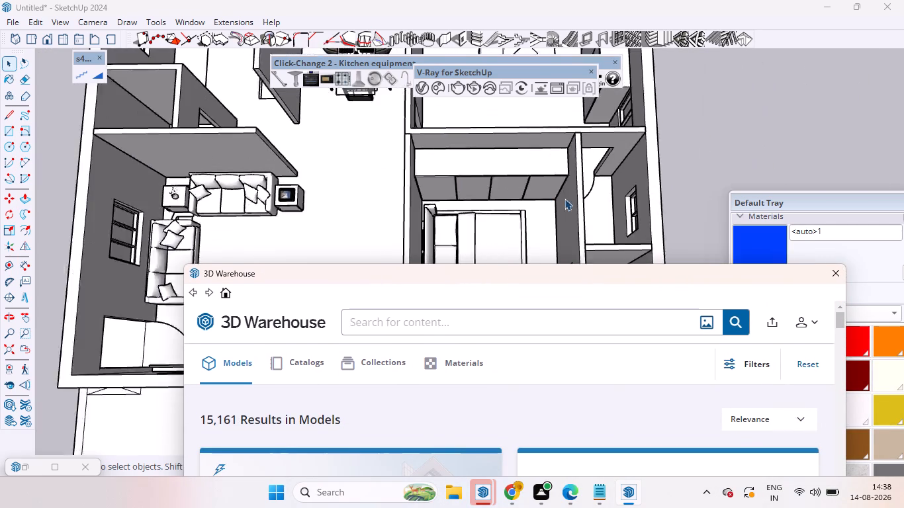
pyautogui.scroll(-6, 520, 169)
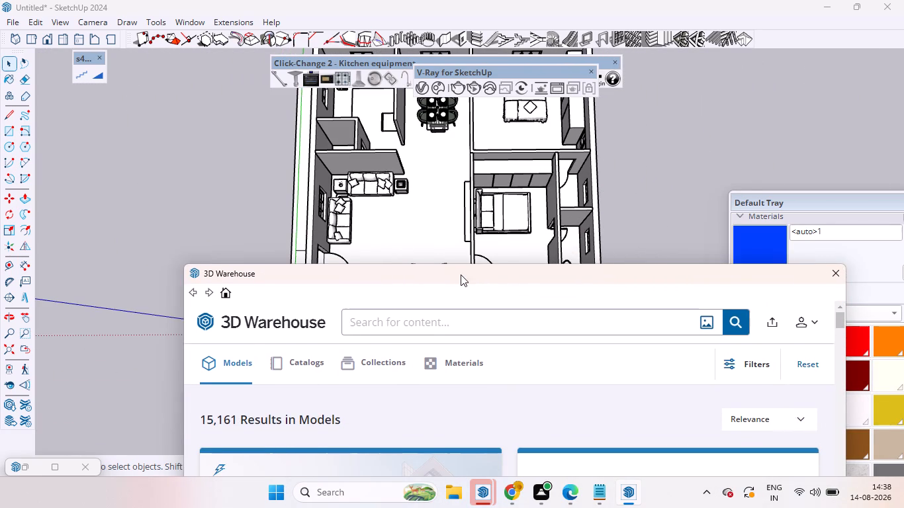
pyautogui.moveTo(460, 274); pyautogui.dragTo(462, 112)
pyautogui.scroll(-1, 456, 261)
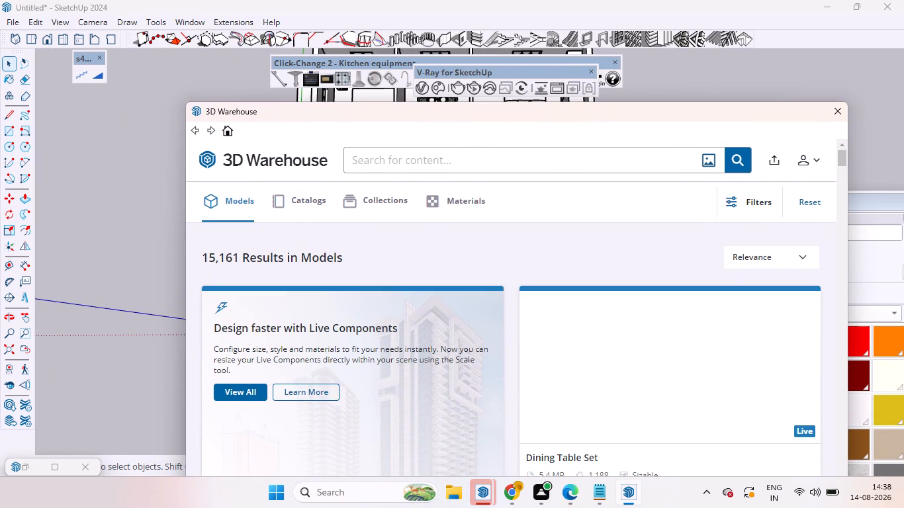
pyautogui.click(388, 162)
pyautogui.write('toil')
pyautogui.write('et')
pyautogui.press('Return')
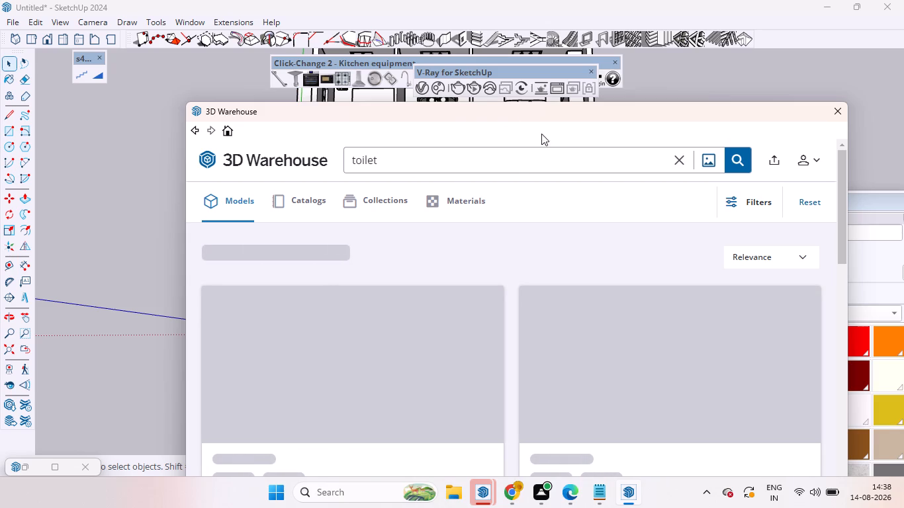
# Load the Toilet live component by SketchUp Content Library directly into the model.
pyautogui.moveTo(474, 117); pyautogui.dragTo(451, 36)
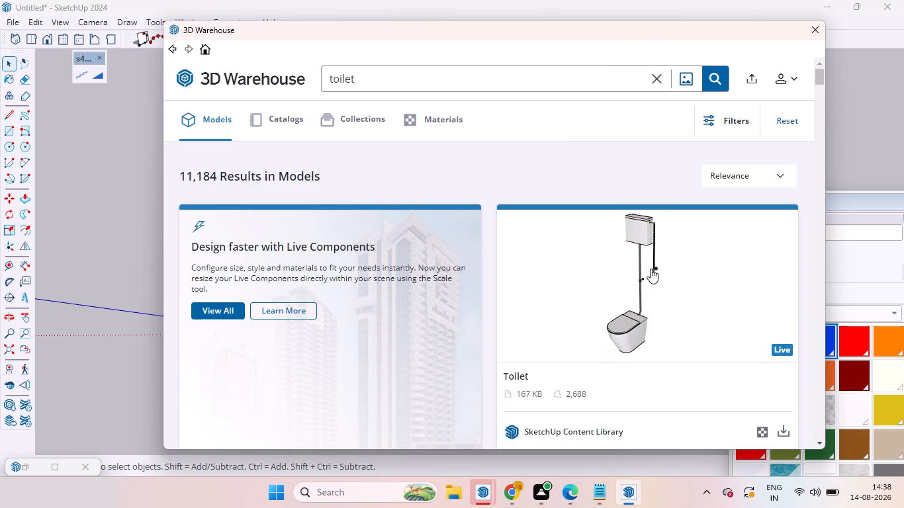
pyautogui.scroll(-3, 651, 269)
pyautogui.scroll(2, 649, 272)
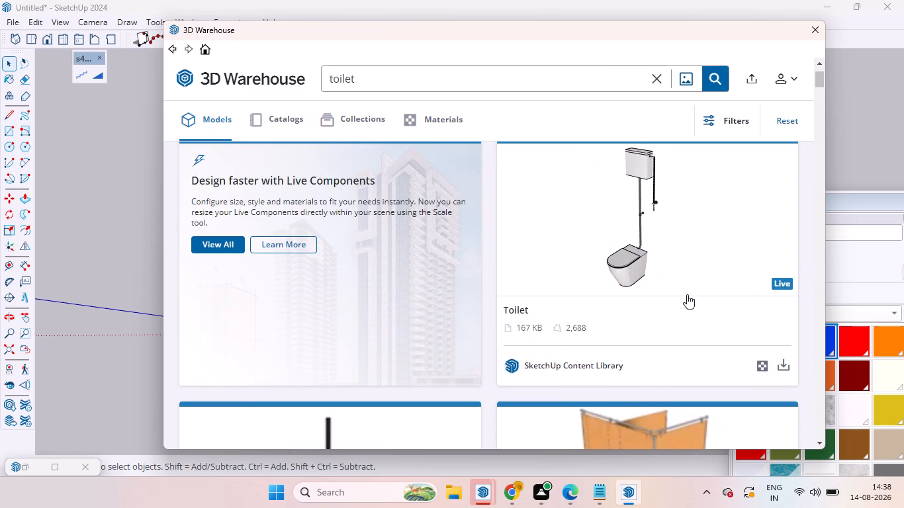
pyautogui.click(785, 372)
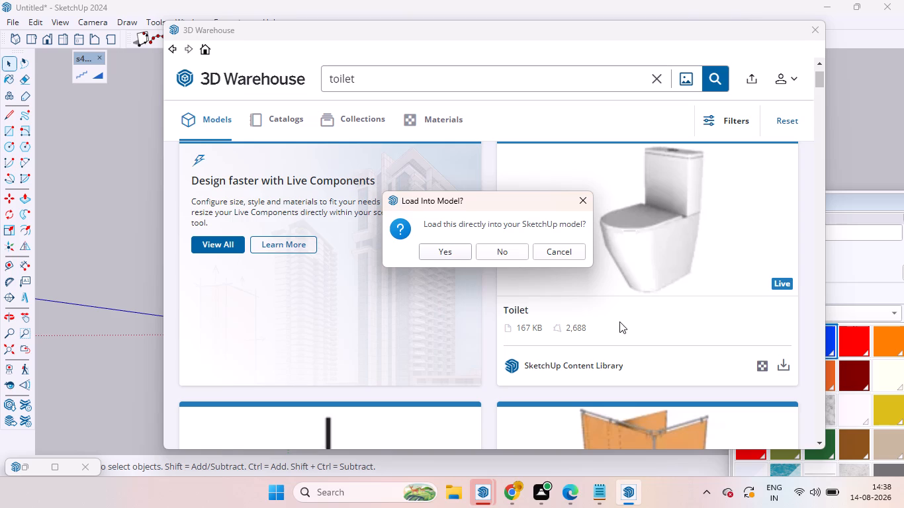
pyautogui.scroll(-2, 623, 317)
pyautogui.click(445, 257)
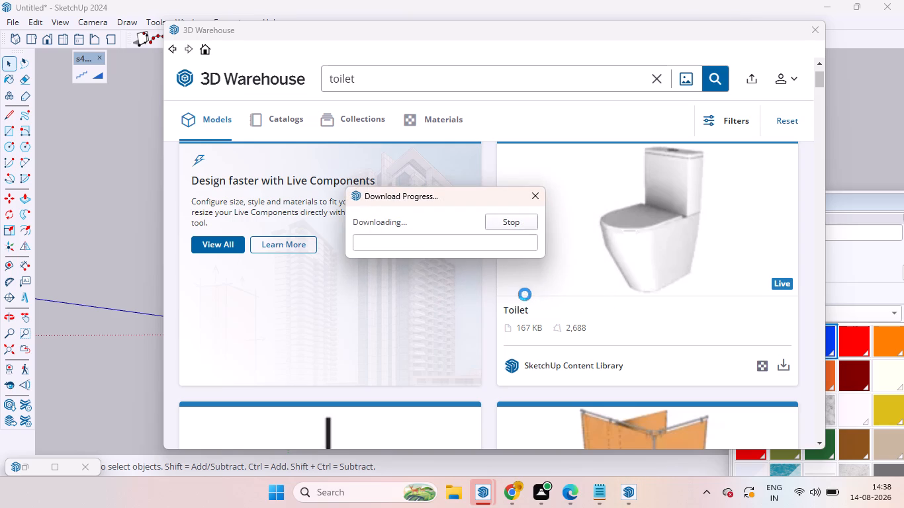
pyautogui.scroll(-6, 596, 303)
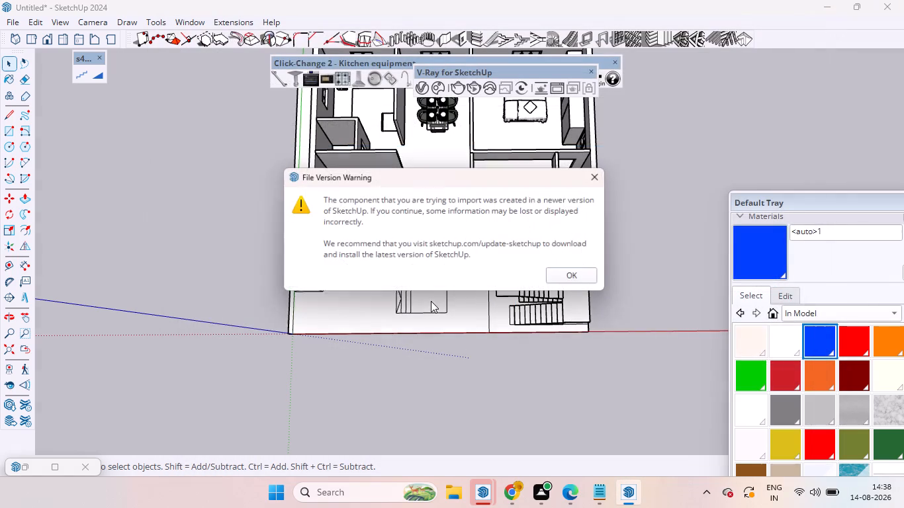
pyautogui.click(586, 278)
# Place the toilet model in the toilet room beside the smaller bedroom, over the drawn toilet outline near the front wall.
pyautogui.scroll(4, 588, 238)
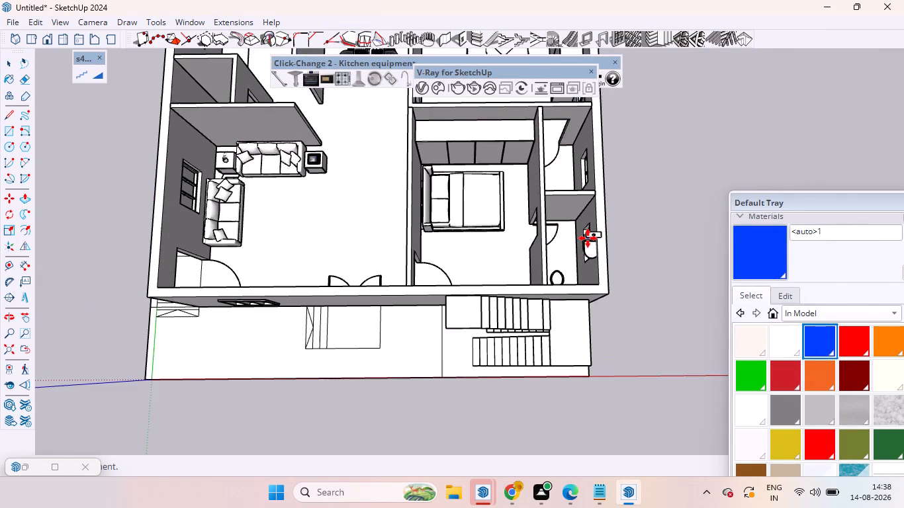
pyautogui.scroll(5, 582, 255)
pyautogui.scroll(-5, 553, 247)
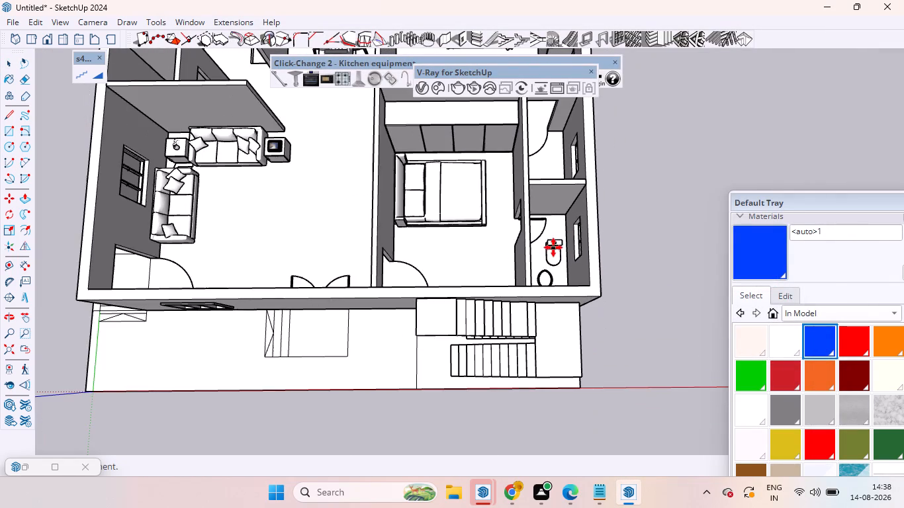
pyautogui.moveTo(548, 269); pyautogui.dragTo(541, 371, button='middle')
pyautogui.scroll(-6, 557, 327)
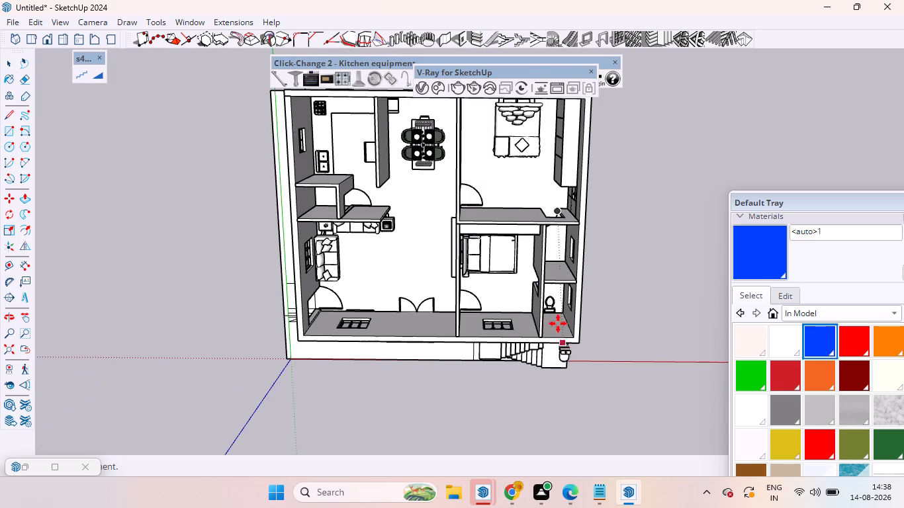
pyautogui.scroll(-7, 557, 323)
pyautogui.moveTo(546, 339); pyautogui.dragTo(516, 236, button='middle')
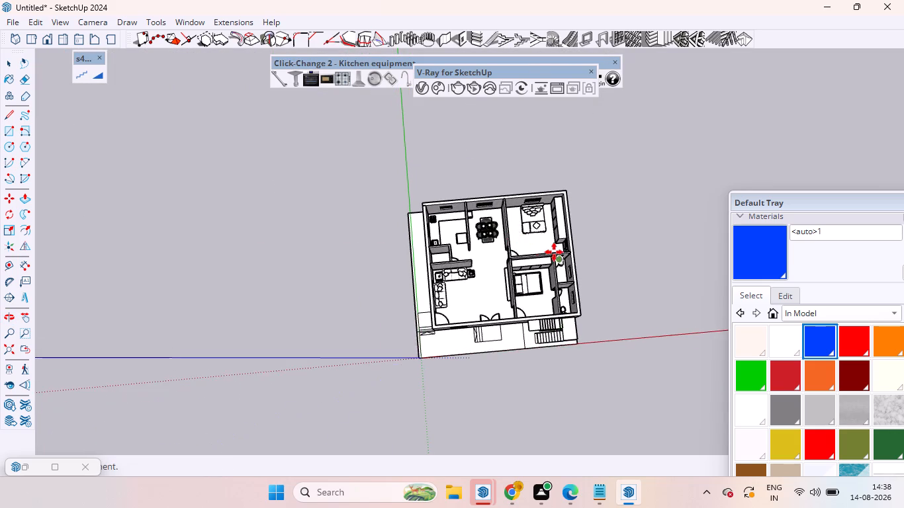
pyautogui.scroll(11, 554, 252)
pyautogui.moveTo(586, 302); pyautogui.dragTo(435, 274, button='middle')
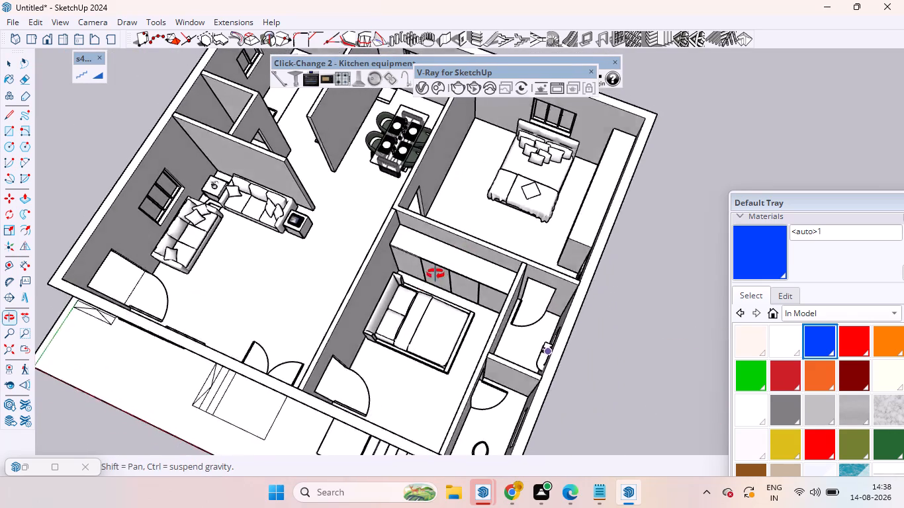
pyautogui.moveTo(435, 274); pyautogui.dragTo(404, 321, button='middle')
pyautogui.scroll(5, 559, 344)
pyautogui.scroll(-6, 452, 337)
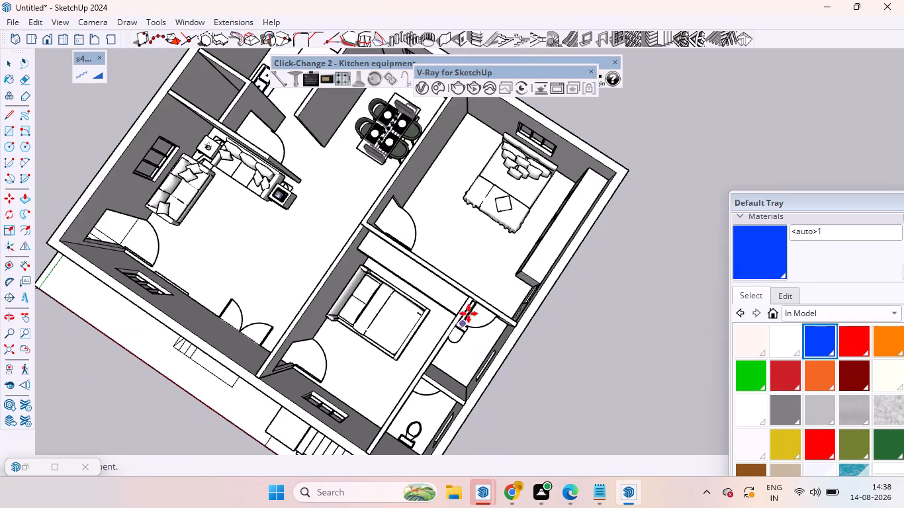
pyautogui.scroll(-6, 471, 296)
pyautogui.scroll(3, 373, 361)
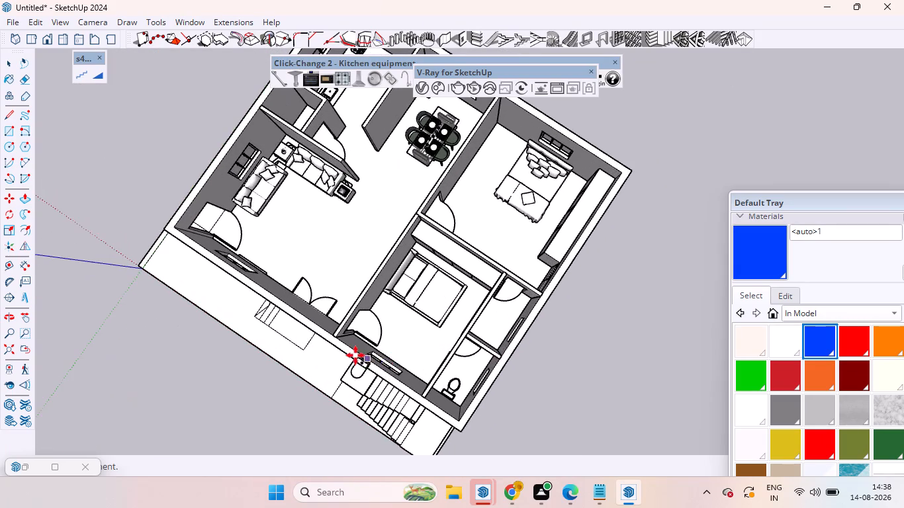
pyautogui.moveTo(365, 353); pyautogui.dragTo(467, 333, button='middle')
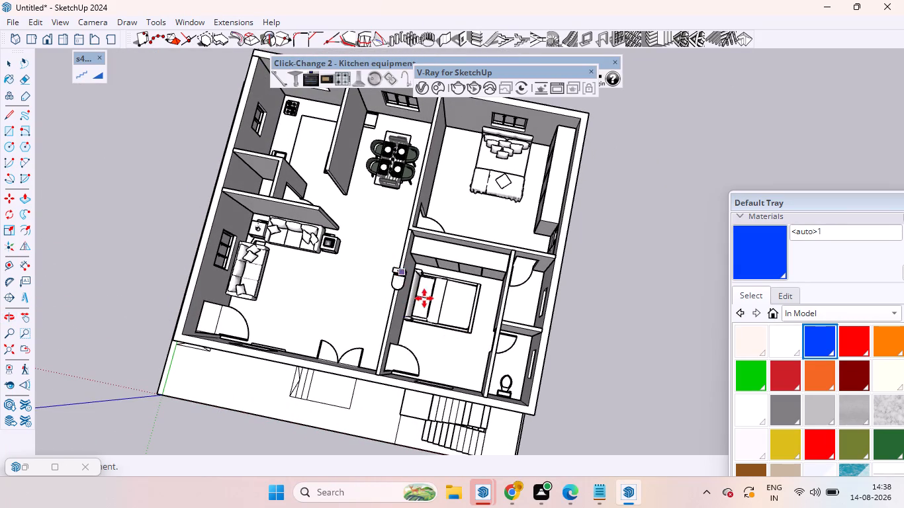
pyautogui.scroll(4, 228, 173)
pyautogui.moveTo(249, 196); pyautogui.dragTo(296, 209, button='middle')
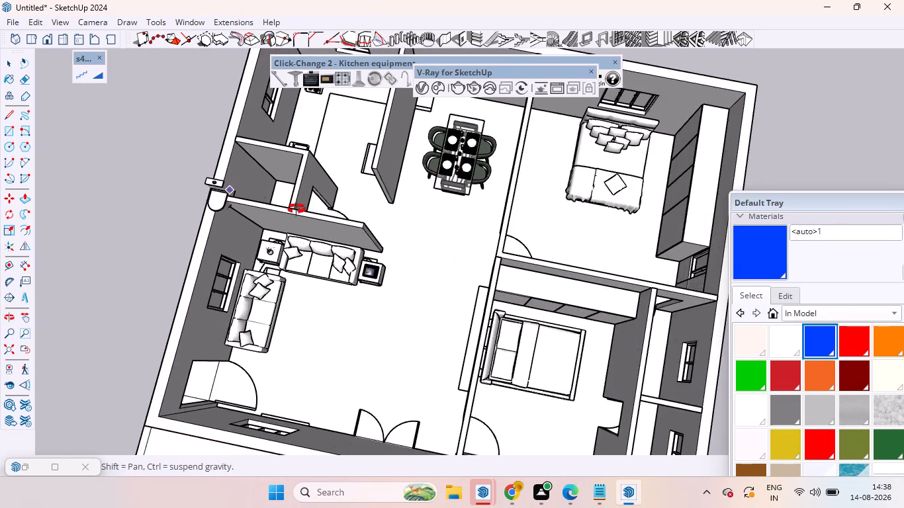
pyautogui.moveTo(296, 209); pyautogui.dragTo(386, 222, button='middle')
pyautogui.scroll(-6, 264, 230)
pyautogui.scroll(13, 496, 319)
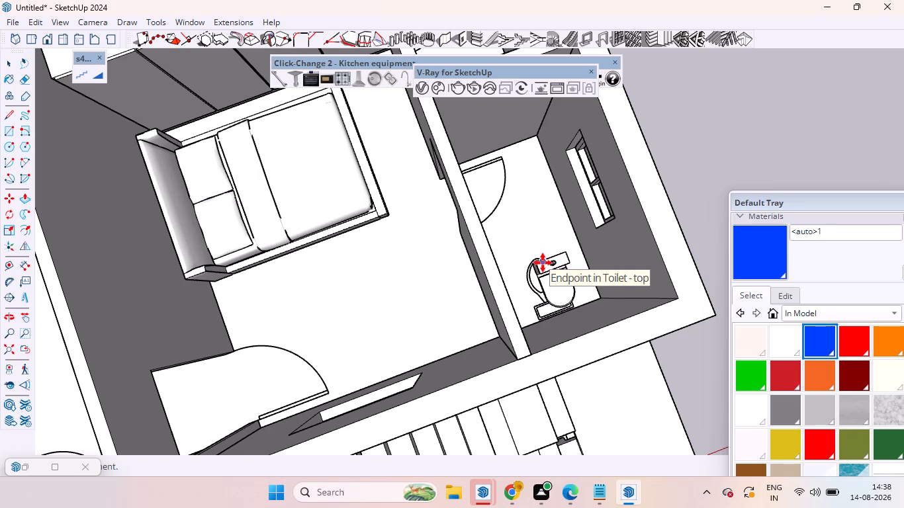
pyautogui.click(543, 263)
# Rotate the toilet half a turn about the corner of its tank so the tank faces the front wall.
pyautogui.press('space')
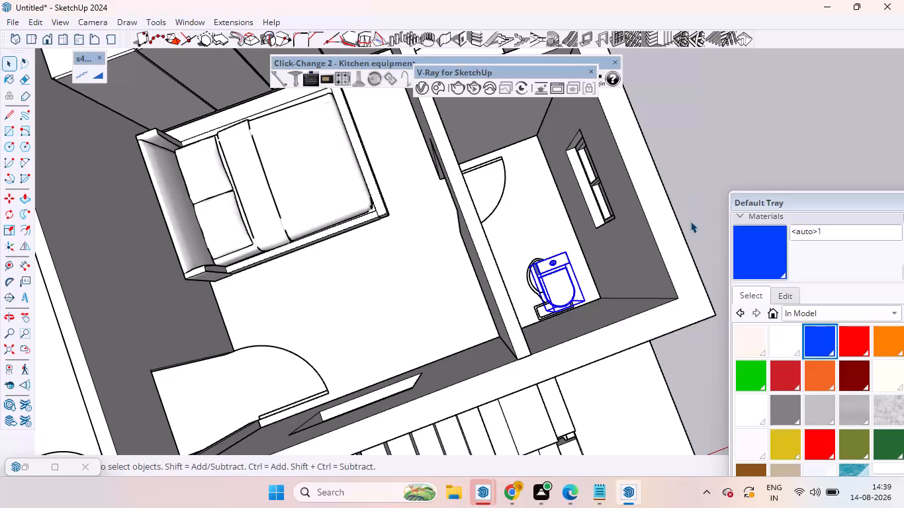
pyautogui.press('q')
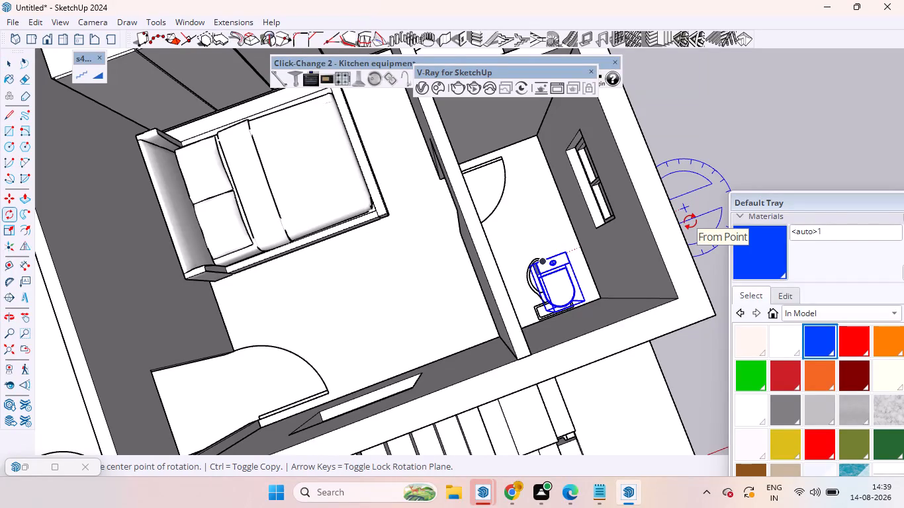
pyautogui.press('Return')
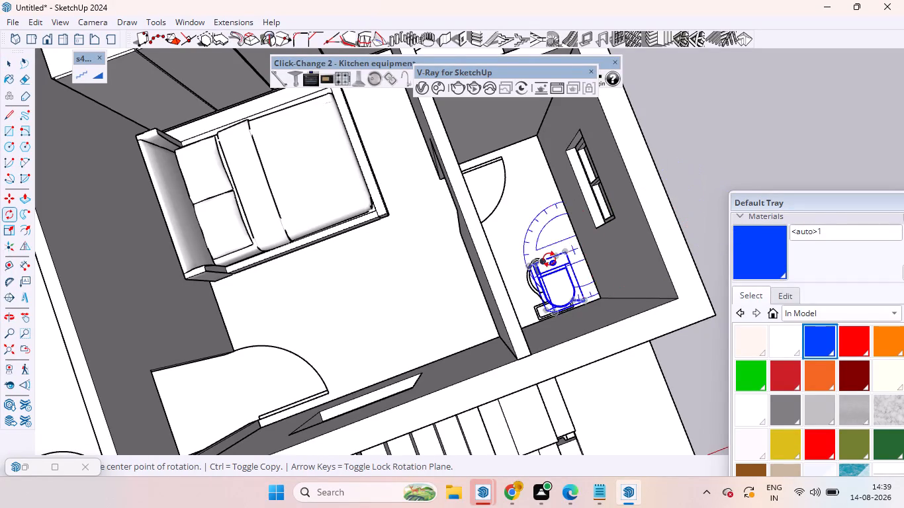
pyautogui.scroll(17, 539, 260)
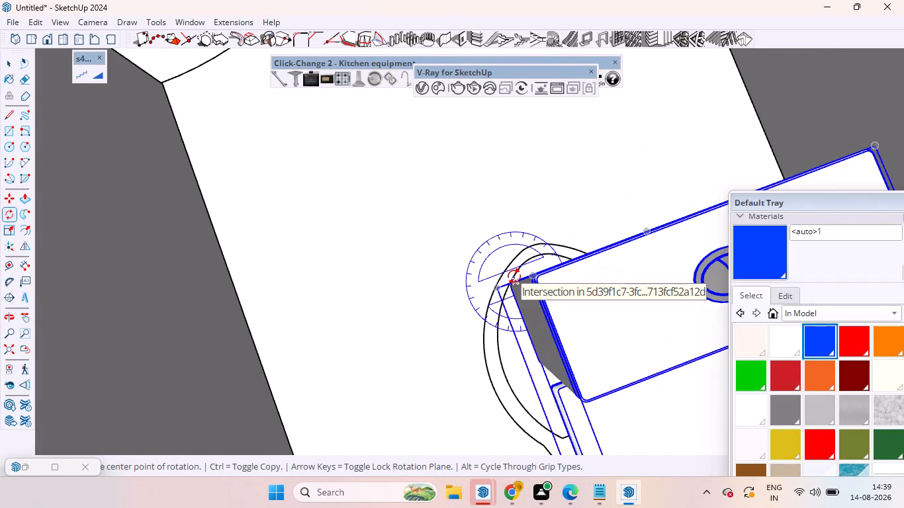
pyautogui.click(514, 276)
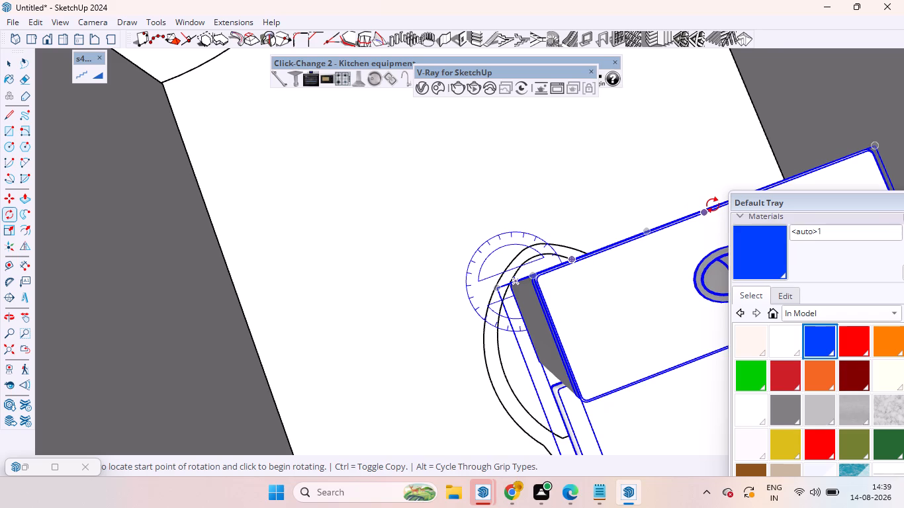
pyautogui.click(713, 205)
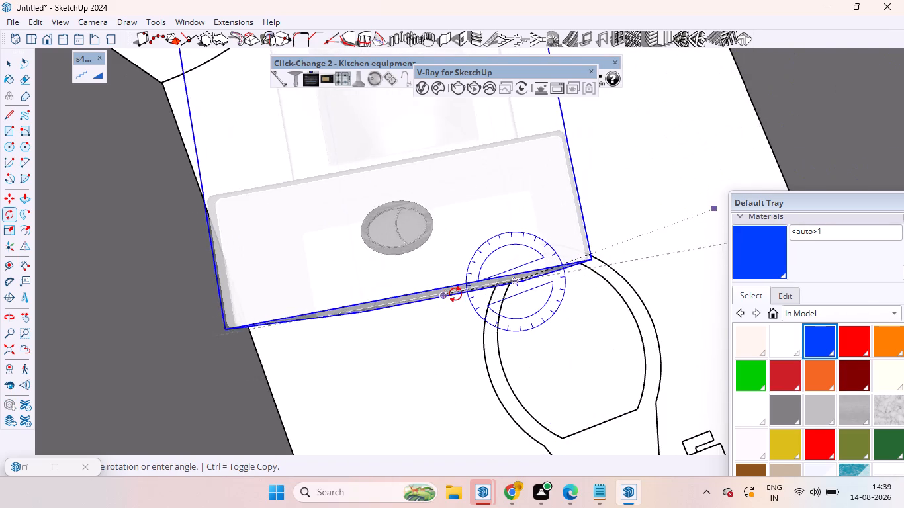
pyautogui.click(468, 292)
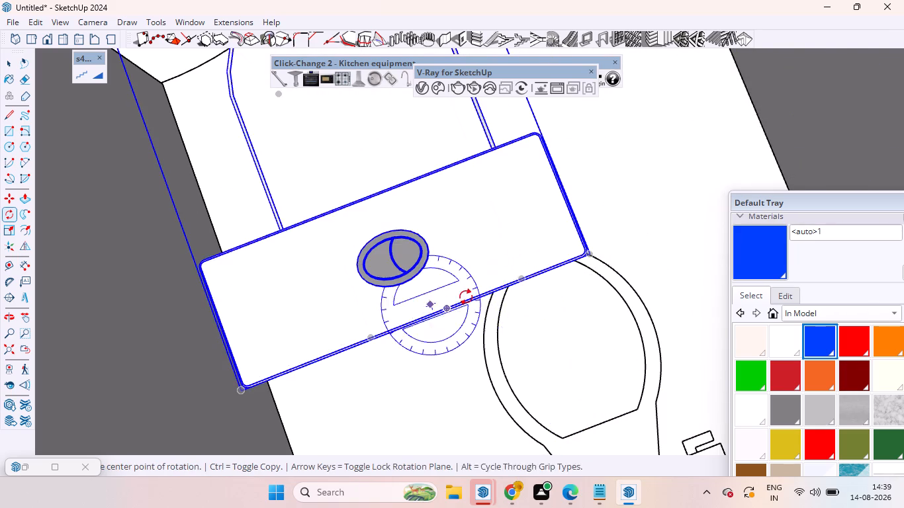
pyautogui.scroll(-15, 539, 297)
pyautogui.scroll(-3, 439, 317)
pyautogui.scroll(1, 439, 317)
pyautogui.scroll(-2, 439, 317)
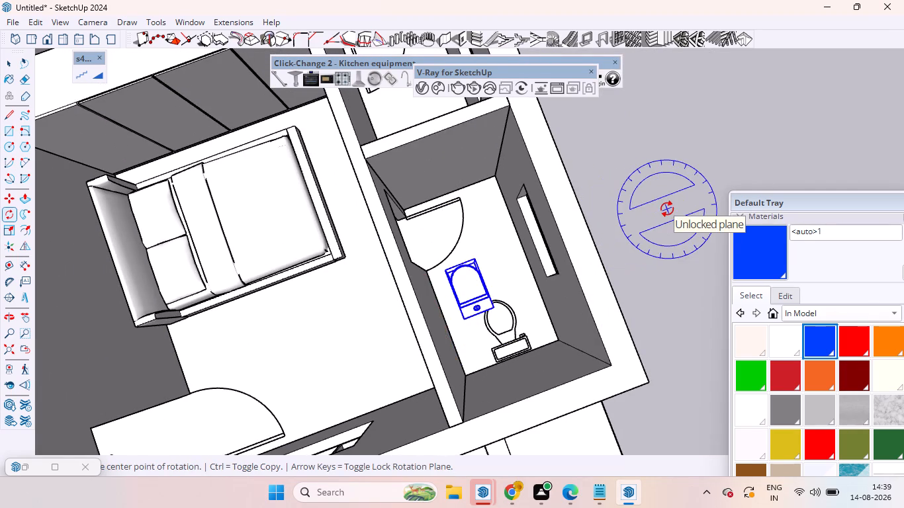
pyautogui.press('space')
pyautogui.click(615, 243)
# Move the toilet over the drawn toilet outline, with its tank against the wall behind it.
pyautogui.scroll(4, 428, 294)
pyautogui.moveTo(471, 300); pyautogui.dragTo(566, 261, button='middle')
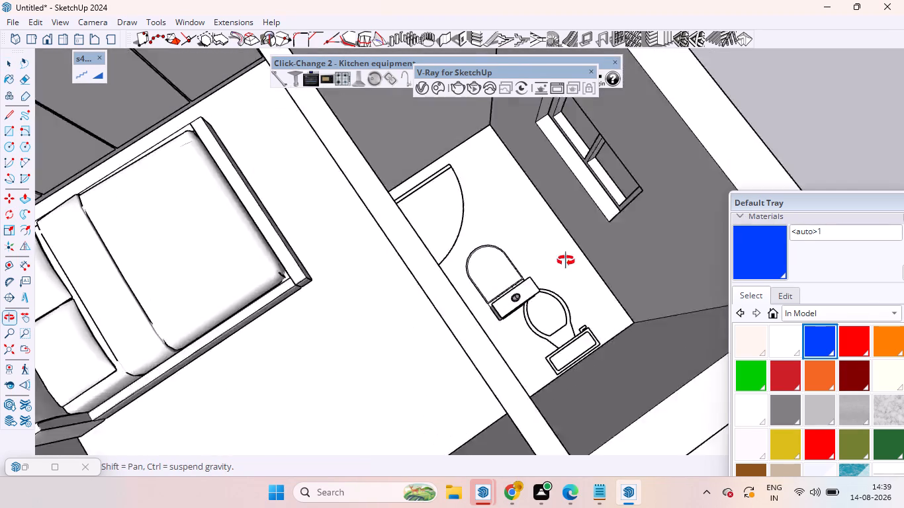
pyautogui.moveTo(566, 261); pyautogui.dragTo(858, 308, button='middle')
pyautogui.scroll(5, 363, 241)
pyautogui.scroll(-5, 396, 242)
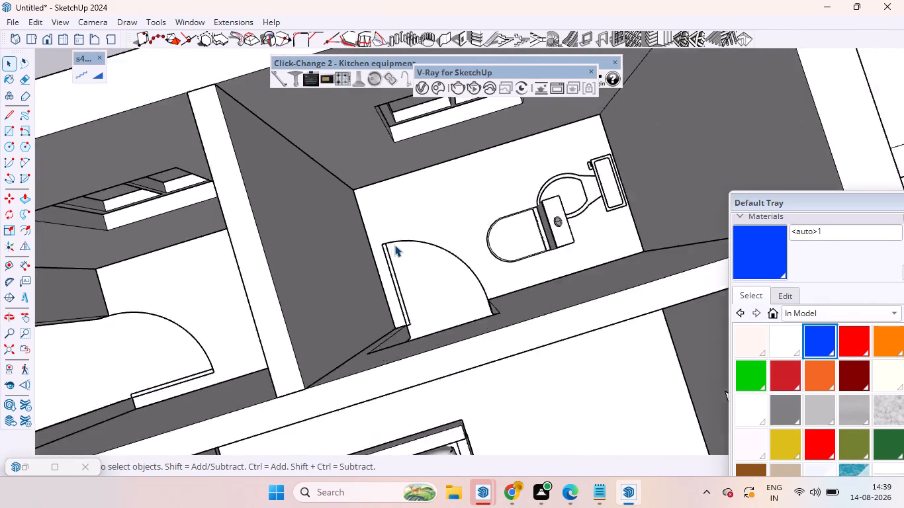
pyautogui.scroll(-2, 394, 245)
pyautogui.scroll(1, 389, 255)
pyautogui.moveTo(405, 262); pyautogui.dragTo(707, 193, button='middle')
pyautogui.scroll(4, 310, 169)
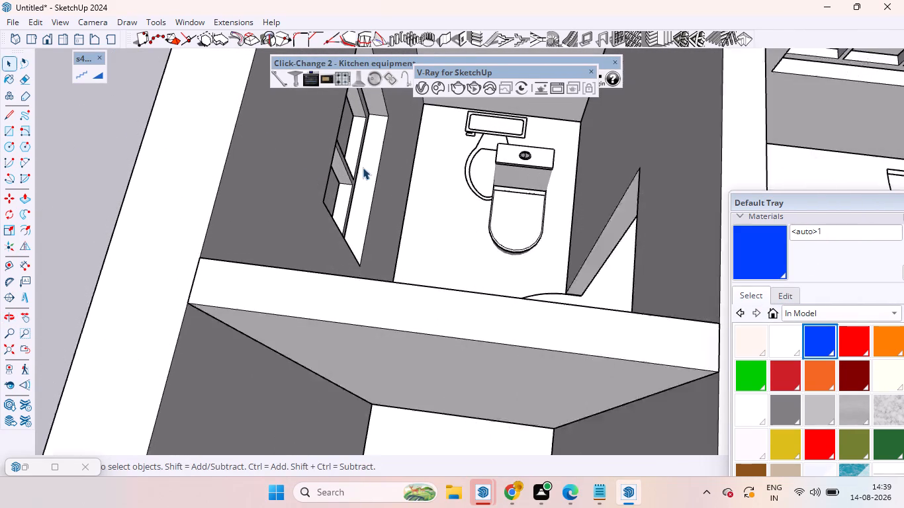
pyautogui.scroll(1, 363, 167)
pyautogui.click(531, 174)
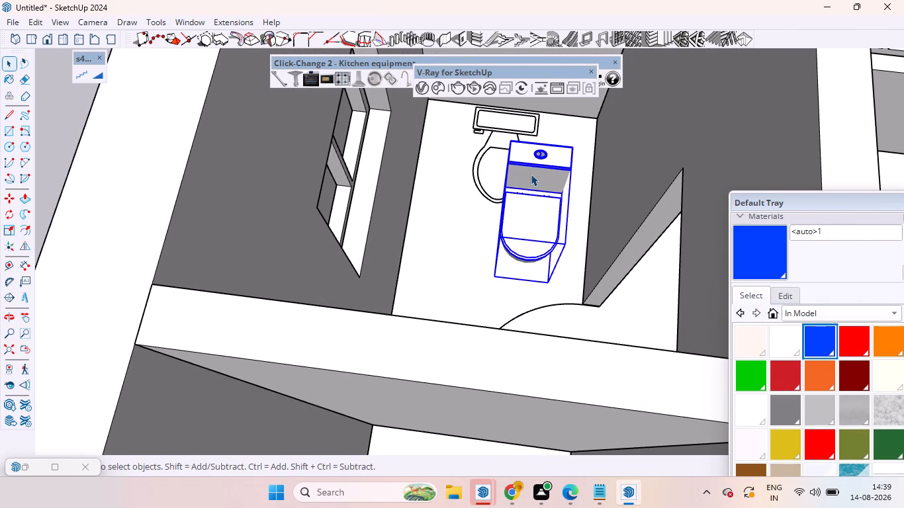
pyautogui.press('m')
pyautogui.press('Return')
pyautogui.click(535, 191)
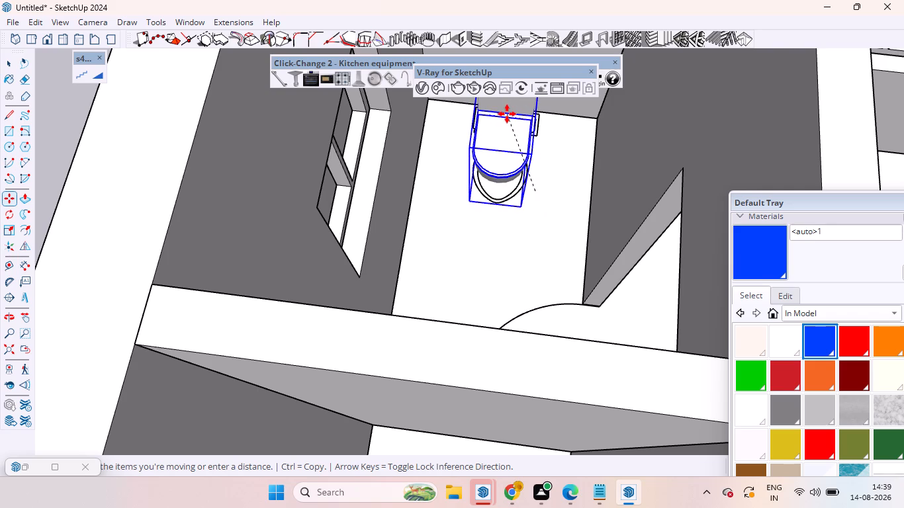
pyautogui.scroll(-7, 507, 169)
pyautogui.moveTo(494, 143); pyautogui.dragTo(527, 266, button='middle')
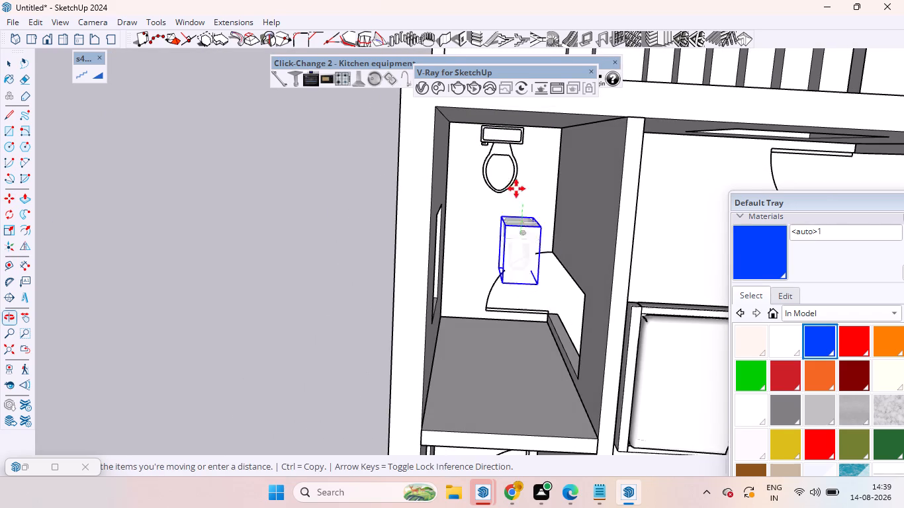
pyautogui.click(504, 137)
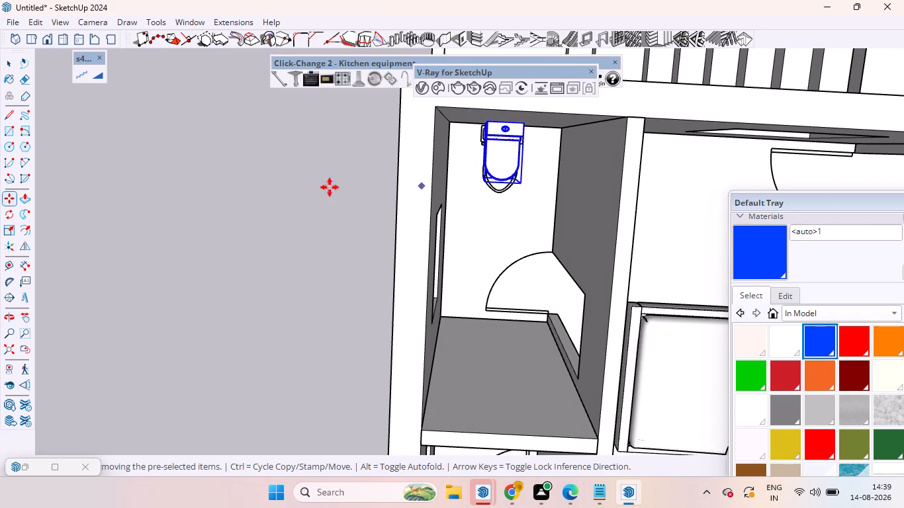
pyautogui.press('space')
pyautogui.click(298, 184)
# Examine the placed toilet up close to check its fit against the wall and the drawn outline.
pyautogui.scroll(3, 488, 136)
pyautogui.scroll(-1, 488, 136)
pyautogui.scroll(4, 488, 136)
pyautogui.moveTo(488, 142); pyautogui.dragTo(510, 159, button='middle')
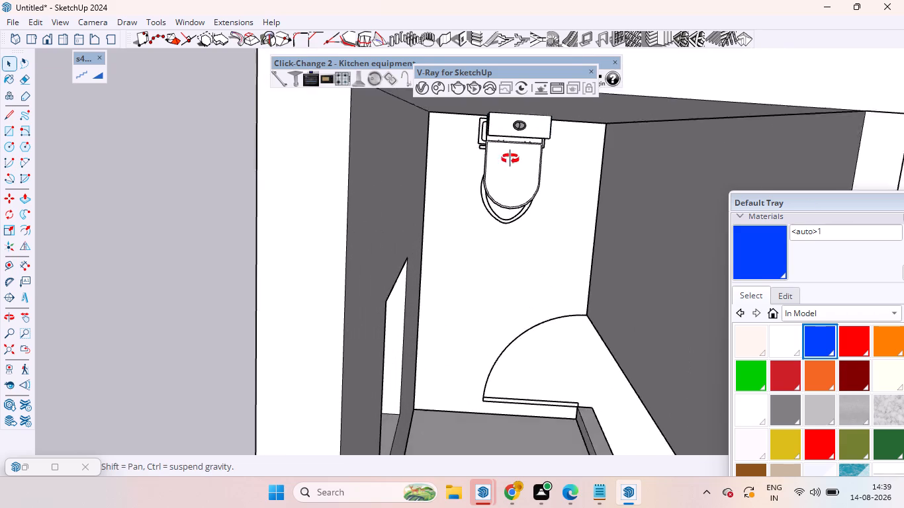
pyautogui.moveTo(510, 159); pyautogui.dragTo(628, 24, button='middle')
pyautogui.scroll(5, 584, 150)
pyautogui.moveTo(571, 187); pyautogui.dragTo(537, 122, button='middle')
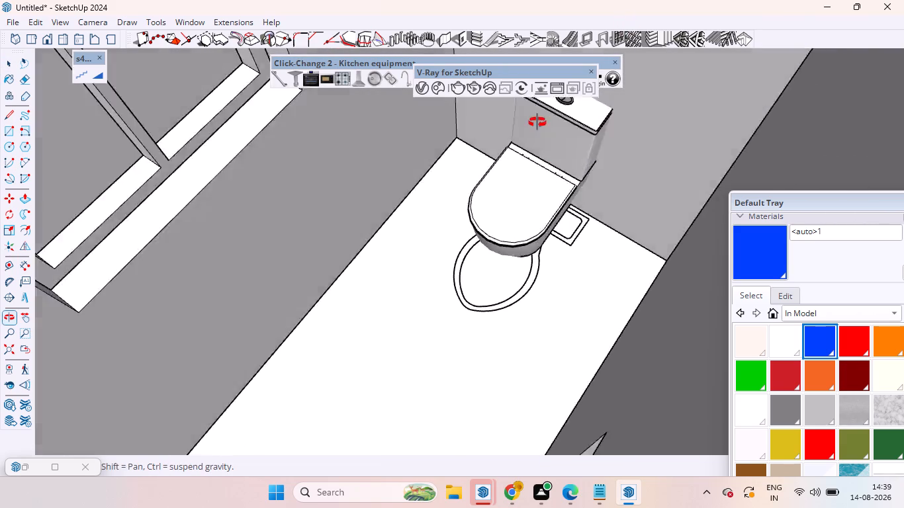
pyautogui.moveTo(537, 122); pyautogui.dragTo(561, 168, button='middle')
pyautogui.scroll(7, 563, 183)
pyautogui.moveTo(566, 209); pyautogui.dragTo(547, 155, button='middle')
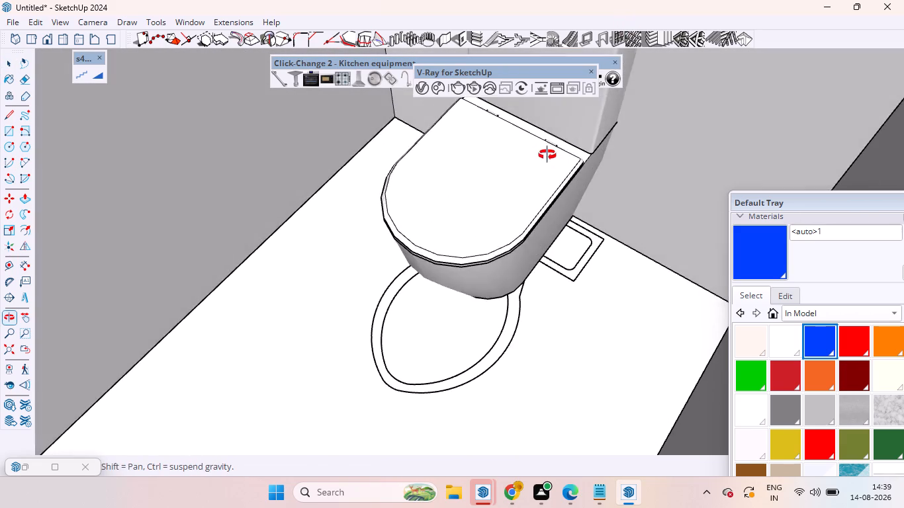
pyautogui.moveTo(547, 155); pyautogui.dragTo(549, 157, button='middle')
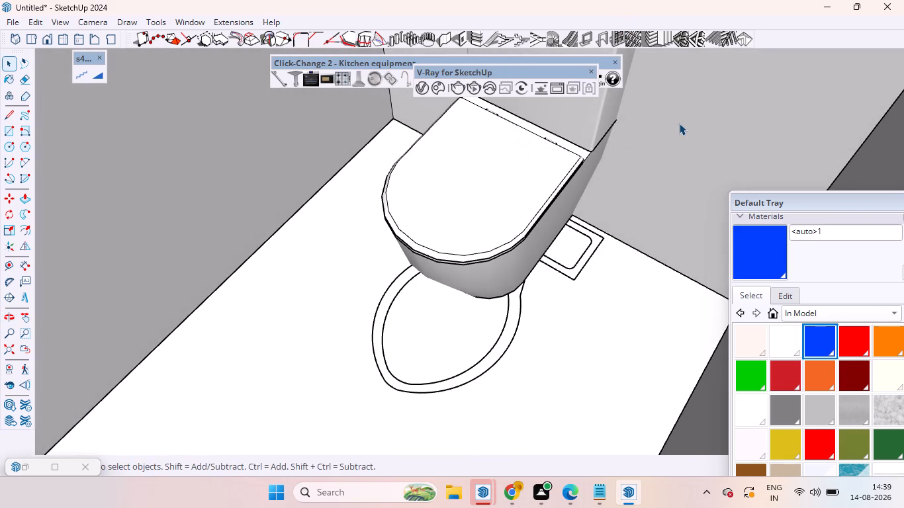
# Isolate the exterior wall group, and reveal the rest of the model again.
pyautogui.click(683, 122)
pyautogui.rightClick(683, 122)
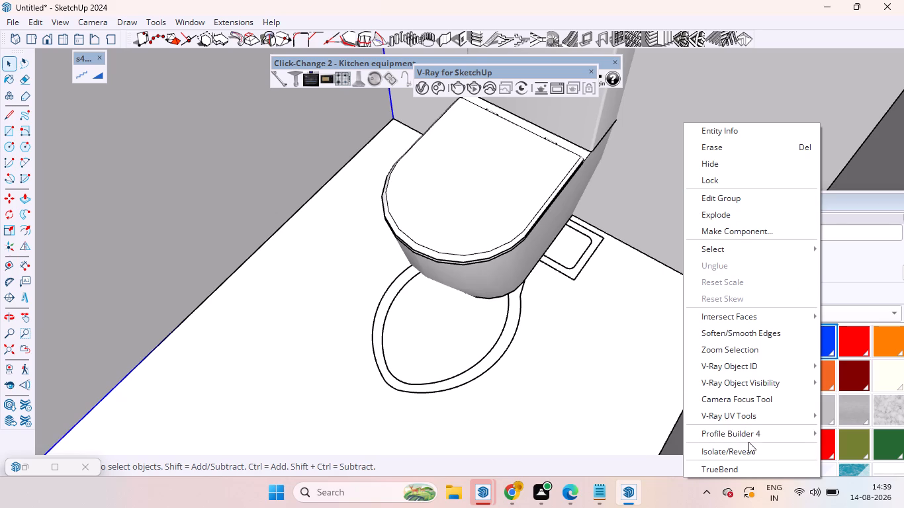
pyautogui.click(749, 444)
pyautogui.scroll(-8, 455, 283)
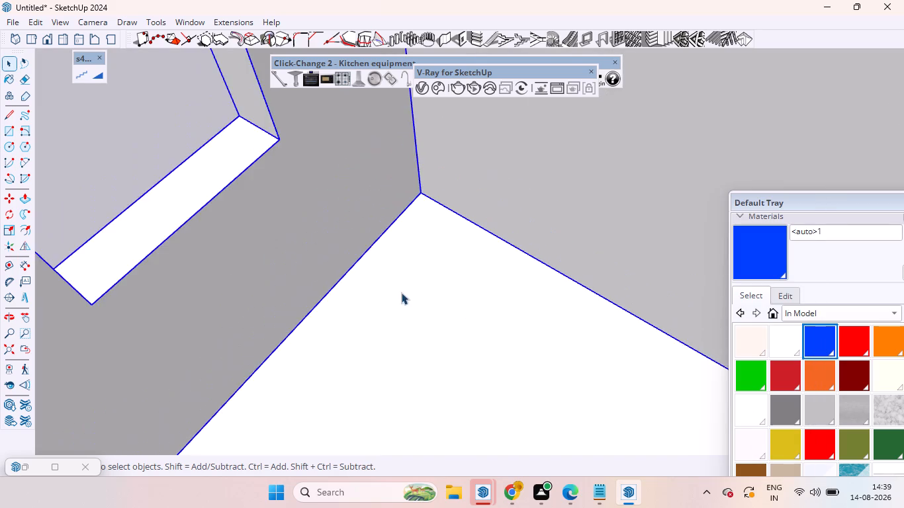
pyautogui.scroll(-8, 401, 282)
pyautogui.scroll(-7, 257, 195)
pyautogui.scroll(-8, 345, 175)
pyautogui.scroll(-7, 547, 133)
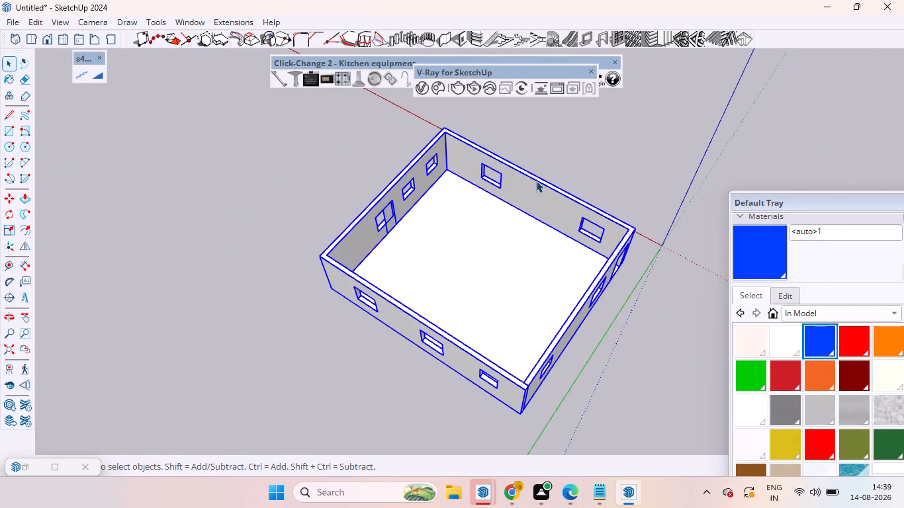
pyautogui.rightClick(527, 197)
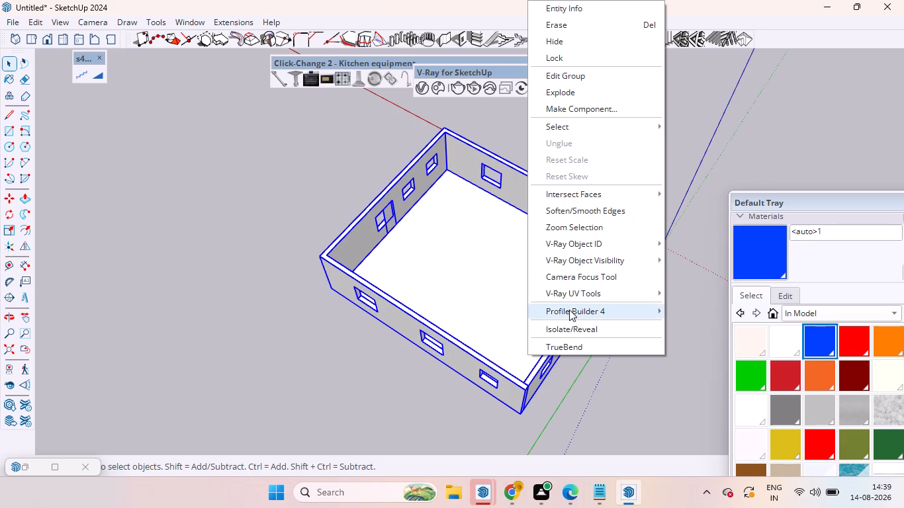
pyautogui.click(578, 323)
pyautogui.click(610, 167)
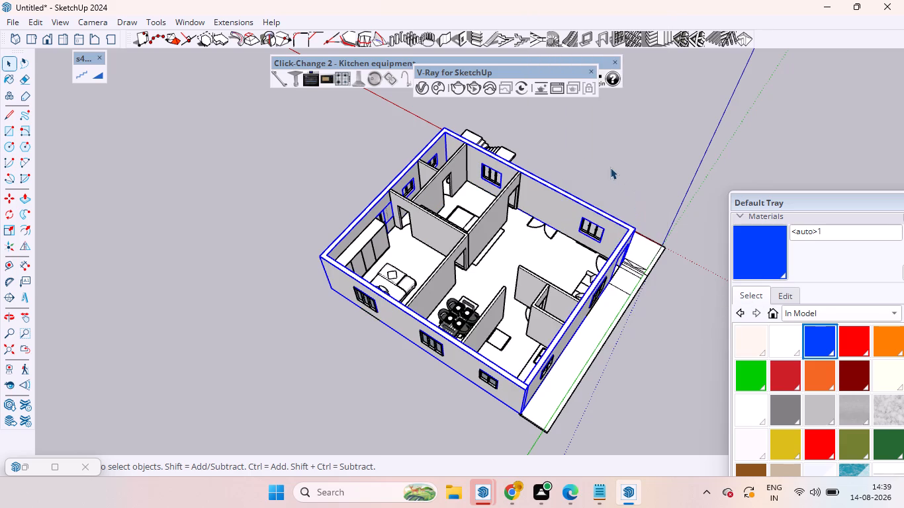
# Examine the toilet room and its surrounding walls from above and outside.
pyautogui.scroll(11, 433, 141)
pyautogui.moveTo(449, 163); pyautogui.dragTo(566, 157, button='middle')
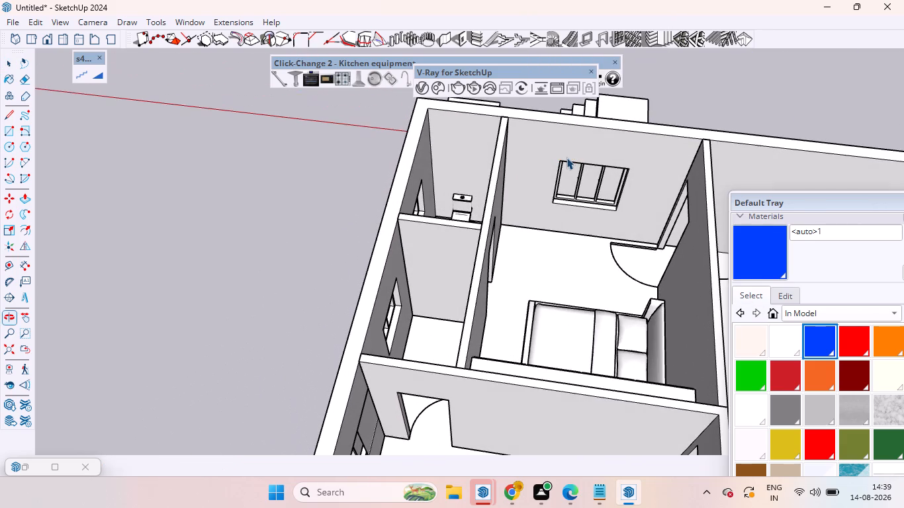
pyautogui.click(457, 156)
pyautogui.scroll(2, 456, 155)
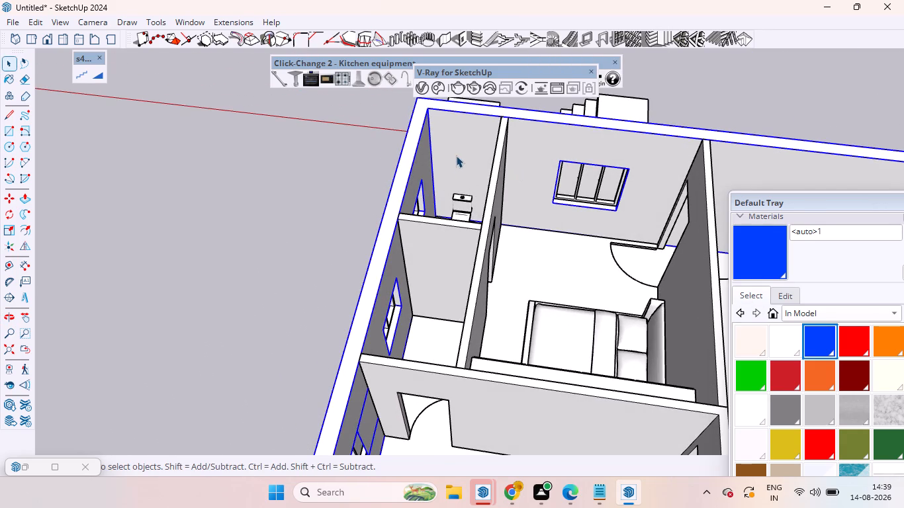
pyautogui.scroll(2, 456, 155)
pyautogui.click(268, 183)
pyautogui.moveTo(294, 182); pyautogui.dragTo(490, 214, button='middle')
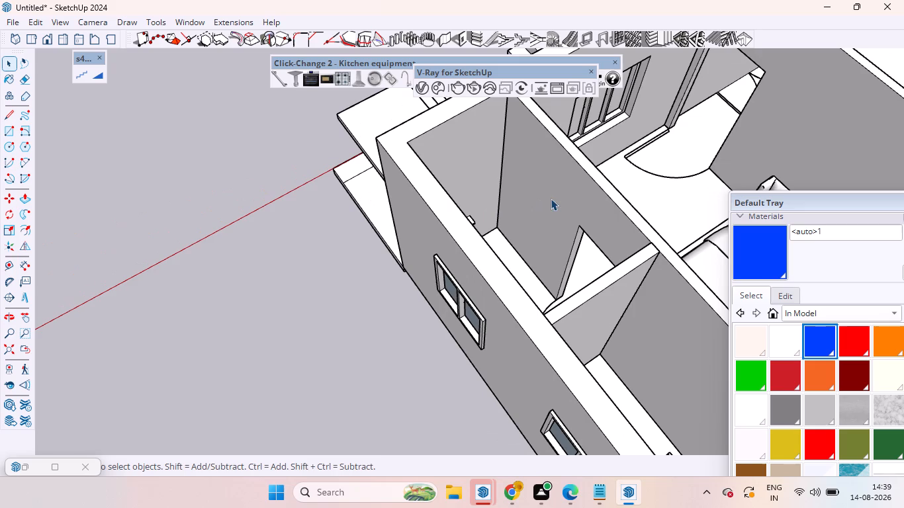
pyautogui.click(551, 198)
pyautogui.moveTo(419, 234); pyautogui.dragTo(338, 229, button='middle')
pyautogui.scroll(1, 220, 210)
pyautogui.click(182, 218)
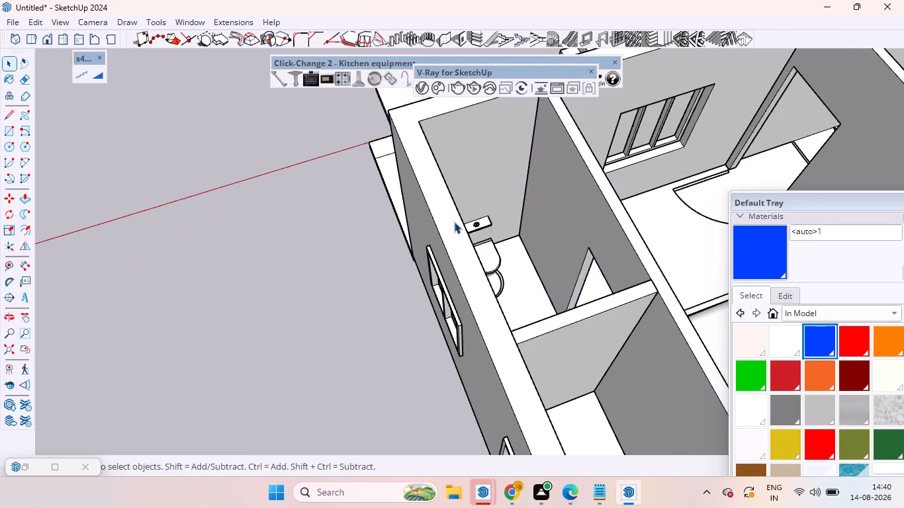
# Move the toilet a short distance along the green axis, away from the wall behind its tank.
pyautogui.scroll(9, 454, 222)
pyautogui.moveTo(502, 227); pyautogui.dragTo(519, 267, button='middle')
pyautogui.scroll(1, 520, 266)
pyautogui.scroll(4, 443, 261)
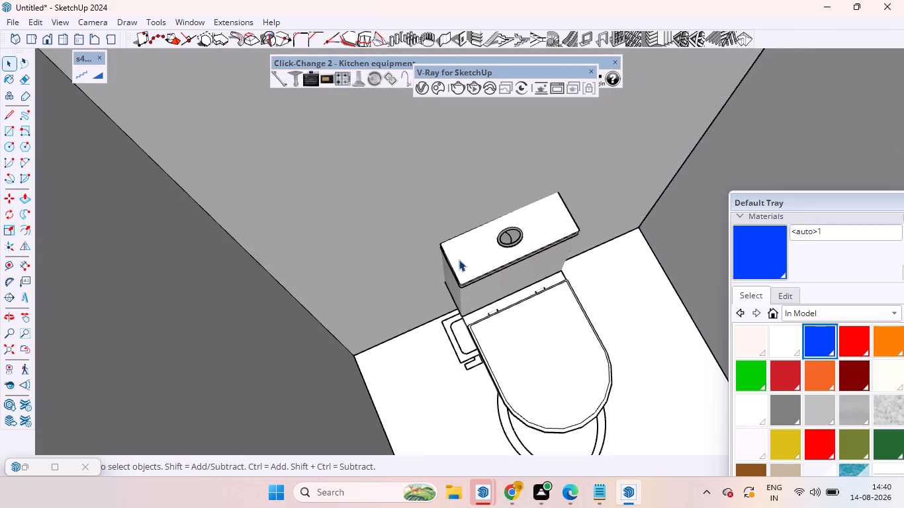
pyautogui.scroll(4, 459, 259)
pyautogui.moveTo(505, 282); pyautogui.dragTo(504, 165, button='middle')
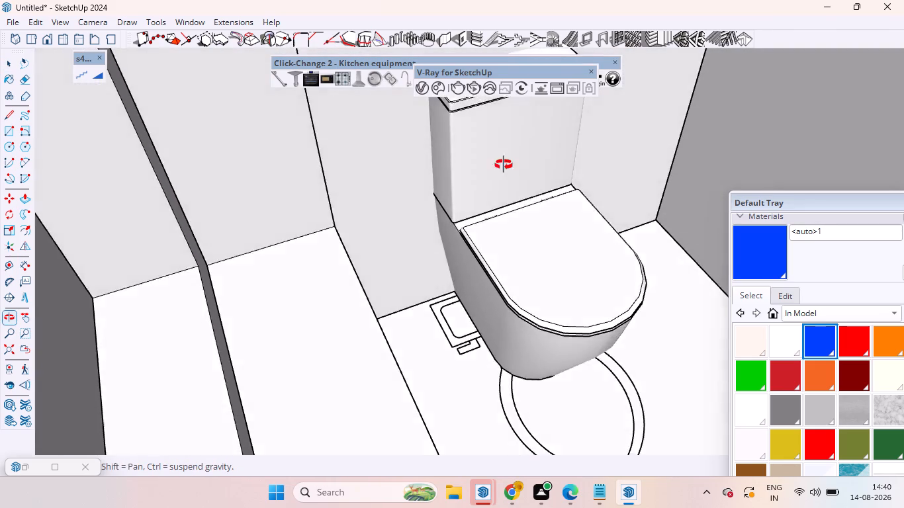
pyautogui.moveTo(504, 165); pyautogui.dragTo(496, 166, button='middle')
pyautogui.click(500, 170)
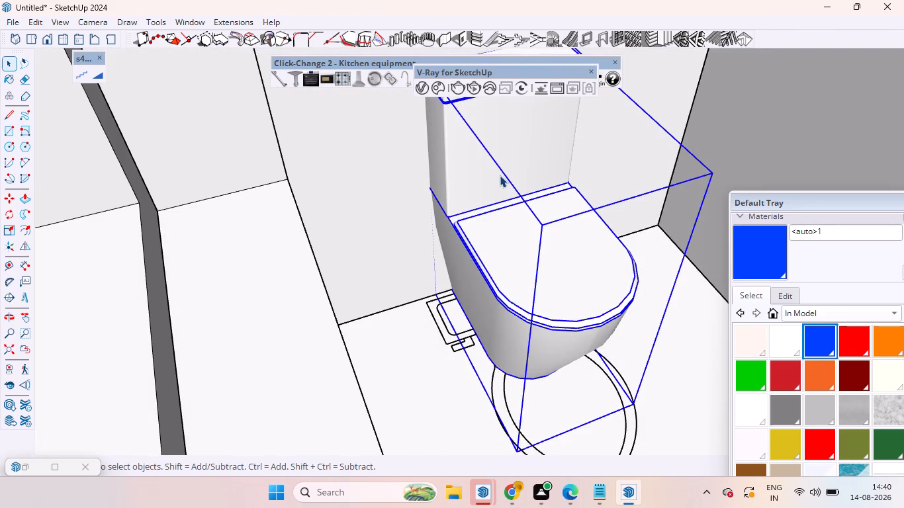
pyautogui.press('m')
pyautogui.click(500, 177)
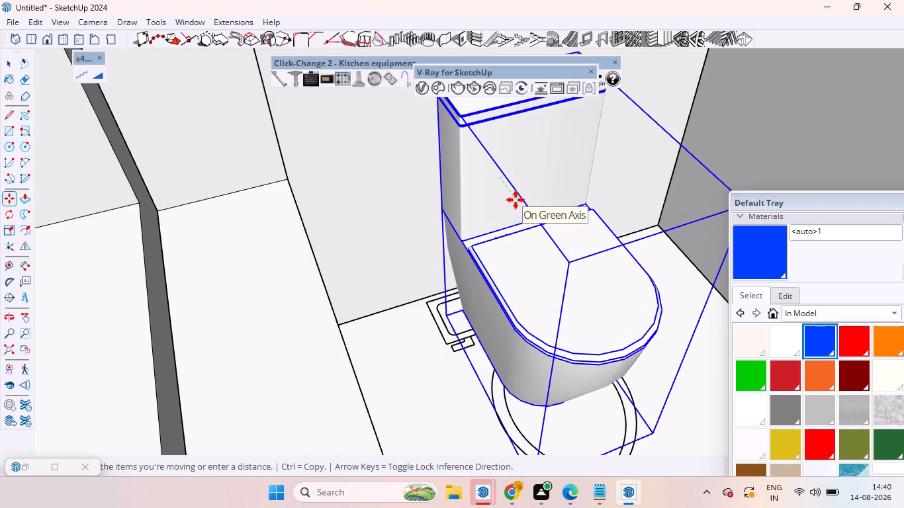
pyautogui.click(513, 196)
# Move the toilet back along the green axis toward the wall behind its tank, and clear the selection.
pyautogui.scroll(5, 407, 152)
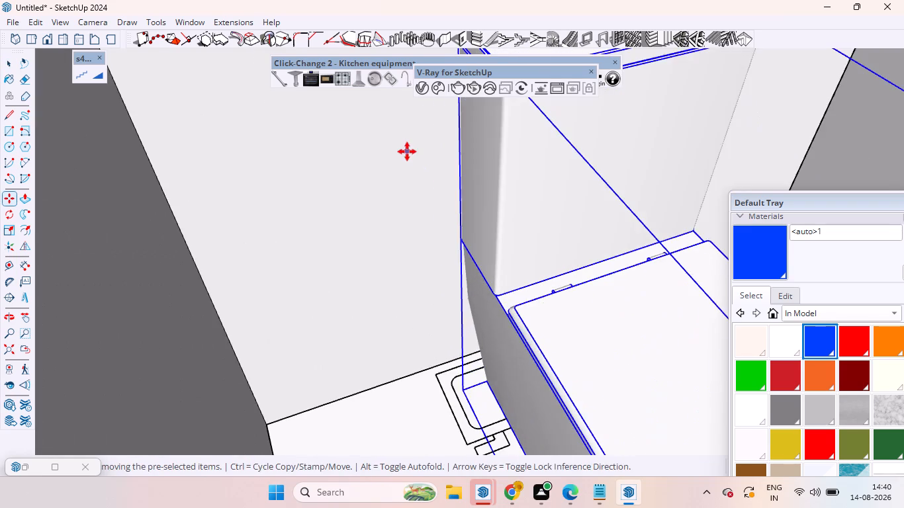
pyautogui.moveTo(407, 151); pyautogui.dragTo(461, 177, button='middle')
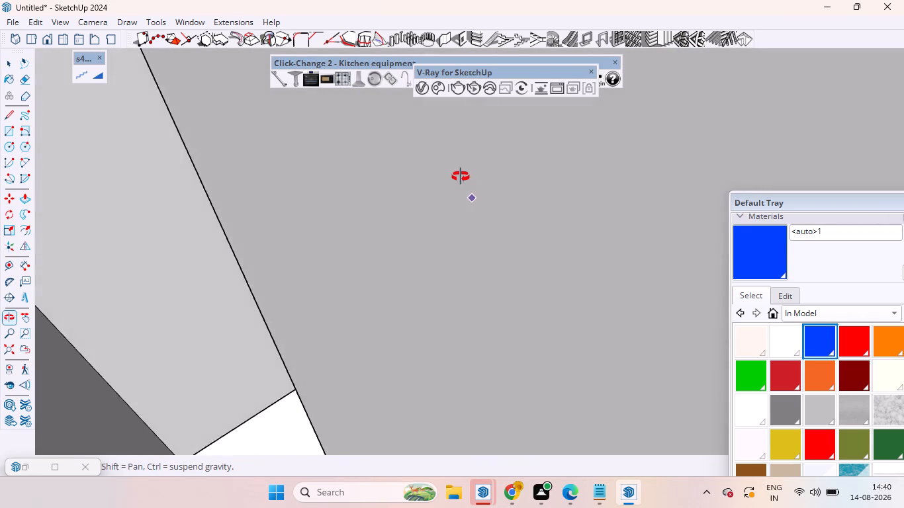
pyautogui.moveTo(461, 177); pyautogui.dragTo(426, 174, button='middle')
pyautogui.scroll(4, 429, 170)
pyautogui.moveTo(434, 172); pyautogui.dragTo(469, 190, button='middle')
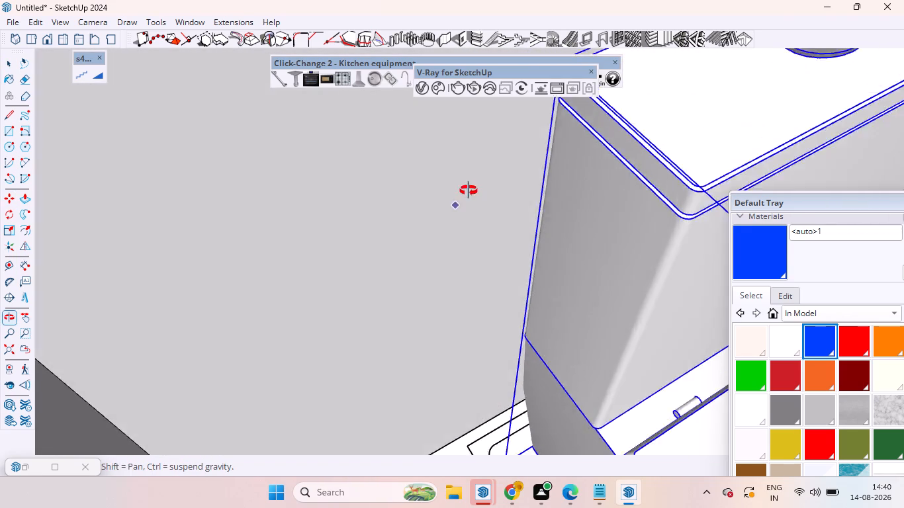
pyautogui.moveTo(469, 190); pyautogui.dragTo(554, 228, button='middle')
pyautogui.click(660, 310)
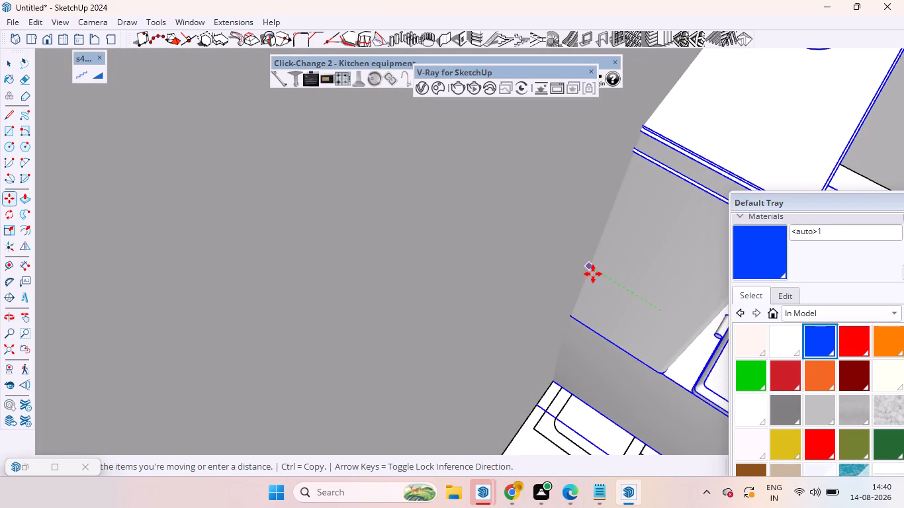
pyautogui.click(598, 277)
pyautogui.scroll(-8, 504, 256)
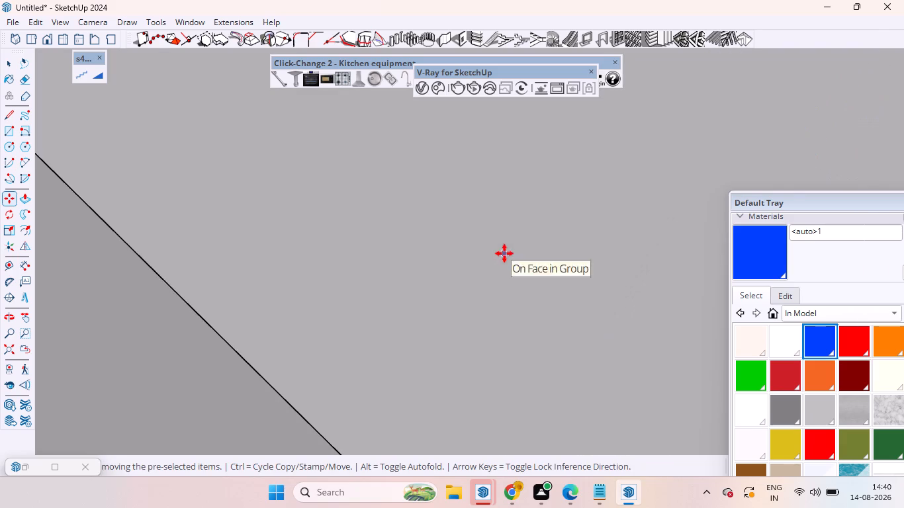
pyautogui.click(11, 345)
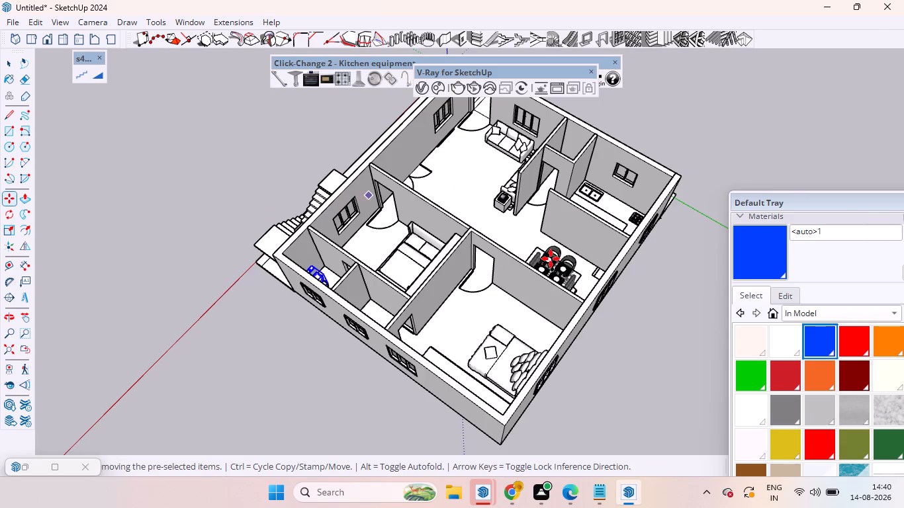
pyautogui.press('space')
pyautogui.click(191, 266)
# Examine the toilet's position against the back wall and the drawn toilet outline on the floor.
pyautogui.scroll(6, 302, 271)
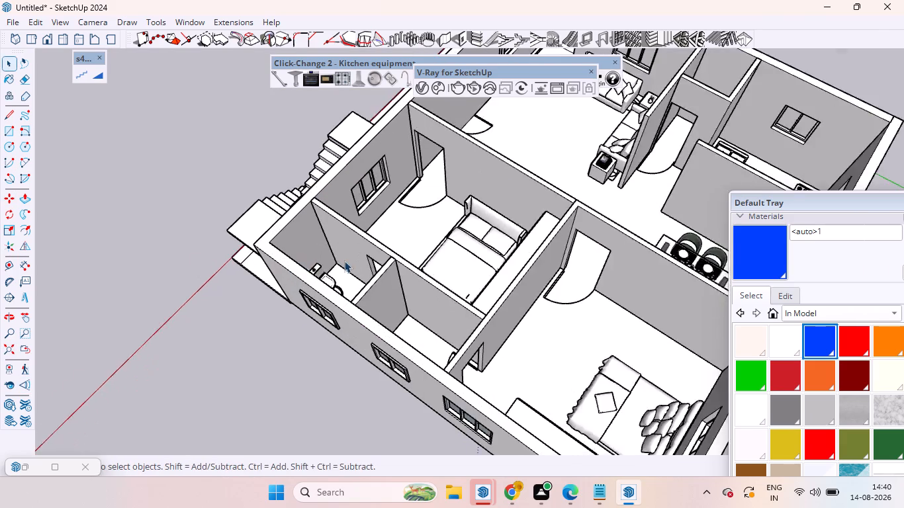
pyautogui.scroll(6, 344, 261)
pyautogui.moveTo(355, 279); pyautogui.dragTo(244, 247, button='middle')
pyautogui.scroll(6, 283, 181)
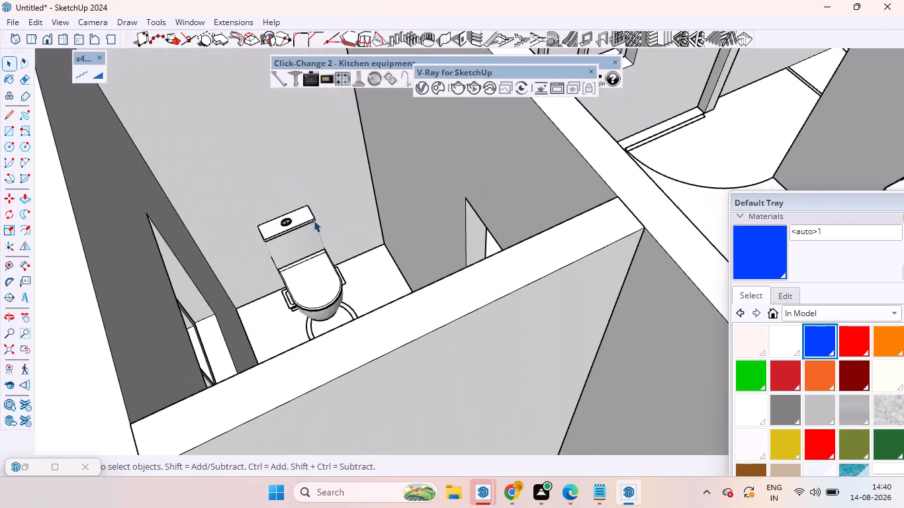
pyautogui.moveTo(316, 222); pyautogui.dragTo(289, 323, button='middle')
pyautogui.scroll(6, 287, 258)
pyautogui.scroll(-7, 310, 267)
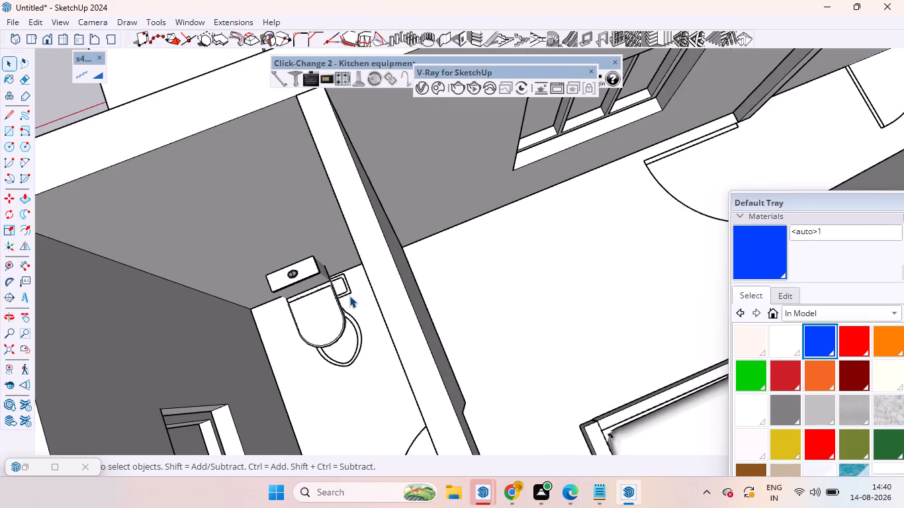
pyautogui.moveTo(297, 332); pyautogui.dragTo(257, 229, button='middle')
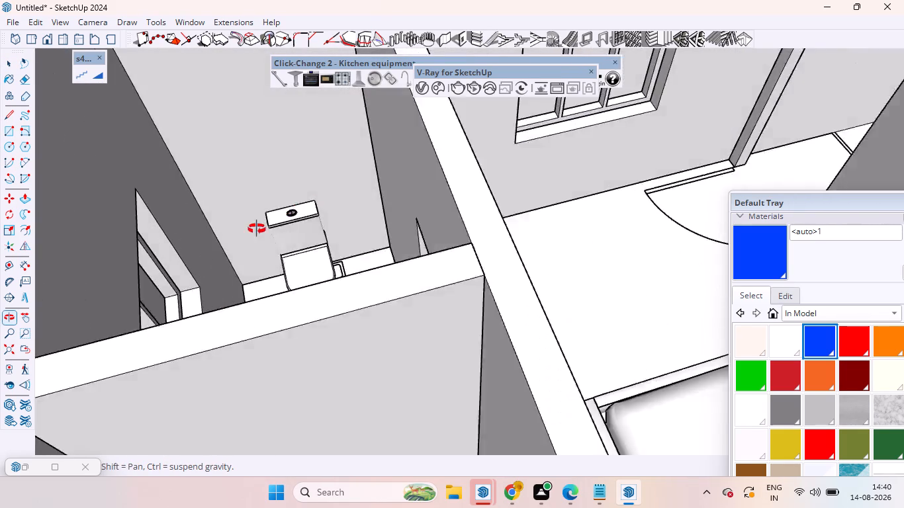
pyautogui.moveTo(257, 229); pyautogui.dragTo(264, 275, button='middle')
pyautogui.scroll(5, 345, 305)
pyautogui.click(345, 305)
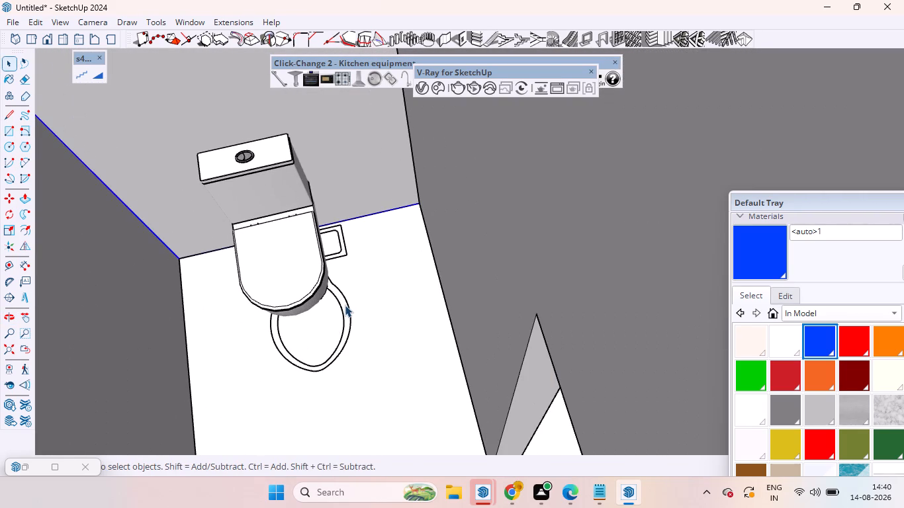
pyautogui.doubleClick(345, 305)
pyautogui.scroll(-7, 325, 275)
pyautogui.scroll(-2, 186, 171)
pyautogui.scroll(2, 199, 171)
pyautogui.scroll(-5, 201, 171)
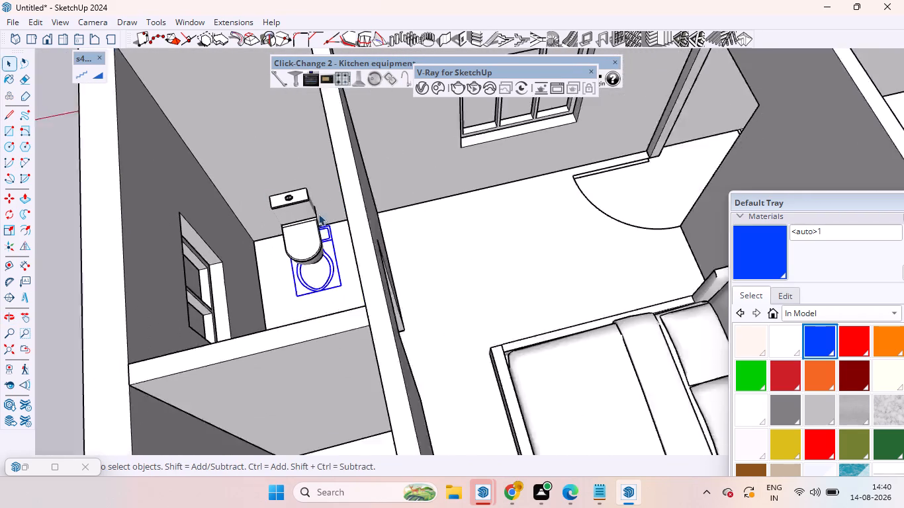
pyautogui.scroll(-7, 152, 235)
pyautogui.click(90, 233)
pyautogui.scroll(-6, 175, 155)
pyautogui.moveTo(237, 198); pyautogui.dragTo(262, 222, button='middle')
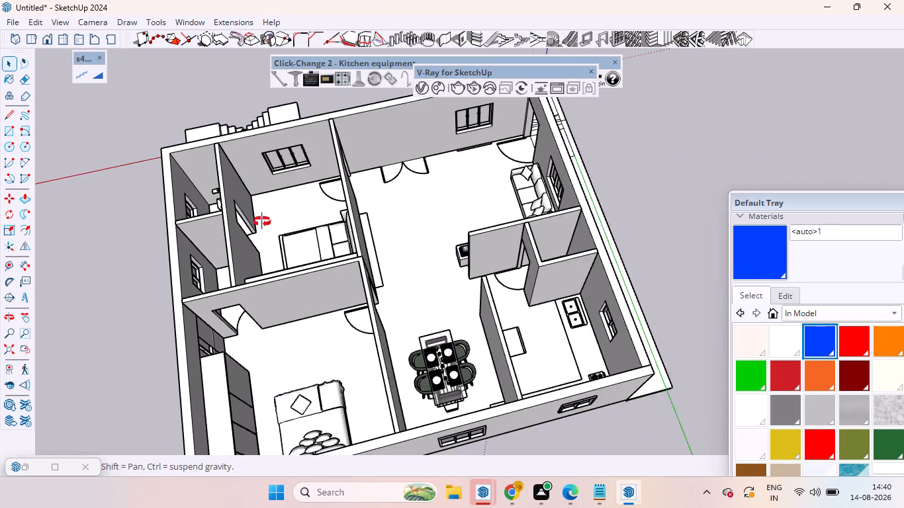
pyautogui.moveTo(262, 222); pyautogui.dragTo(682, 63, button='middle')
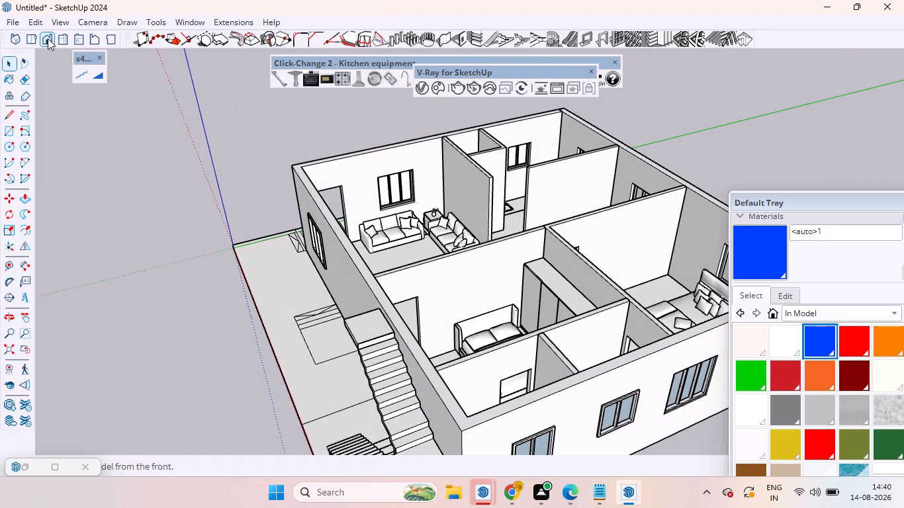
# Review the furnished floor plan from above, comparing the toilet room with the adjoining empty bathroom.
pyautogui.click(33, 37)
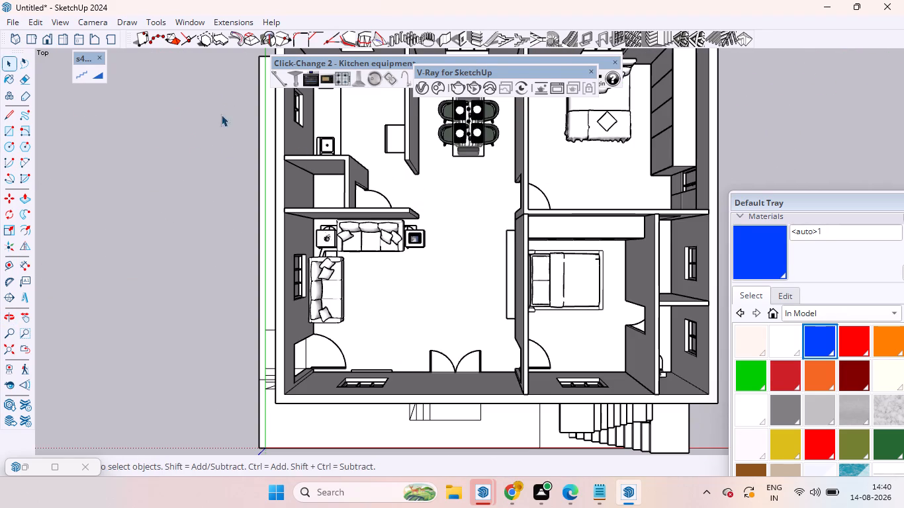
pyautogui.scroll(-4, 269, 192)
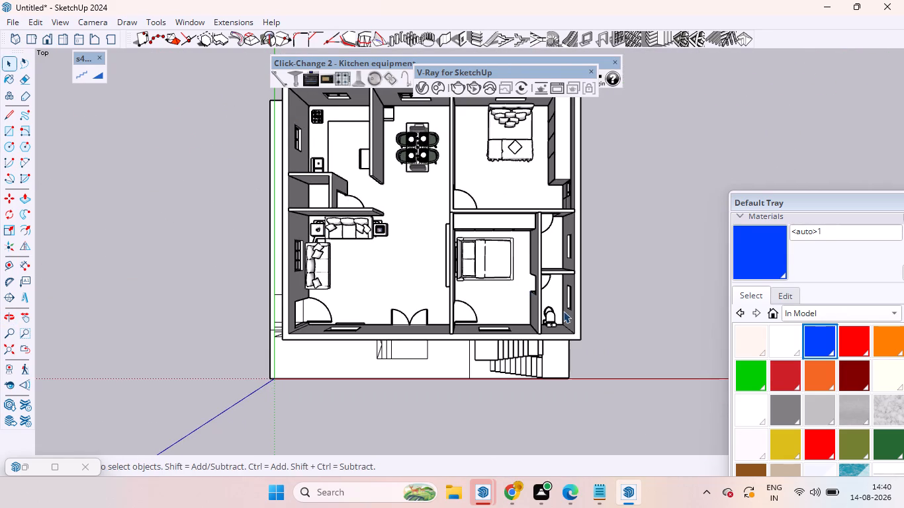
pyautogui.scroll(3, 563, 311)
pyautogui.scroll(-6, 566, 323)
pyautogui.scroll(8, 570, 315)
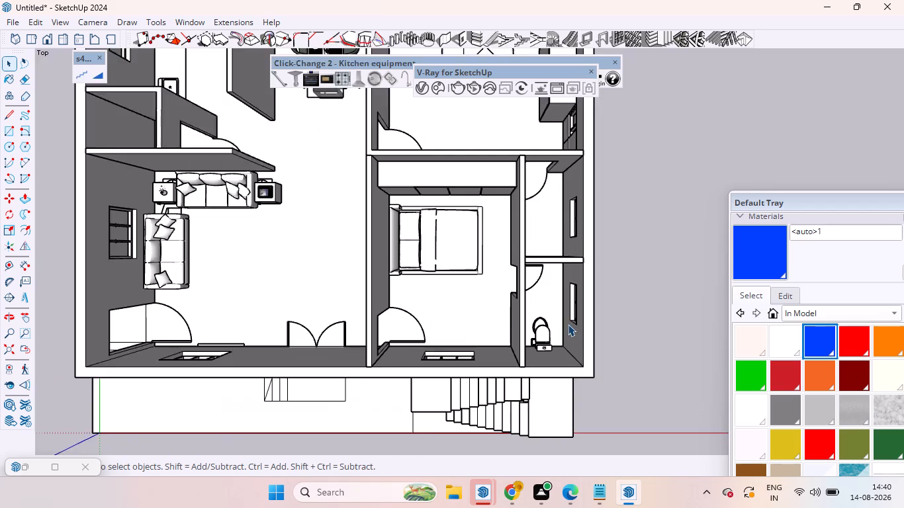
pyautogui.scroll(1, 568, 324)
pyautogui.scroll(4, 541, 150)
pyautogui.scroll(2, 580, 251)
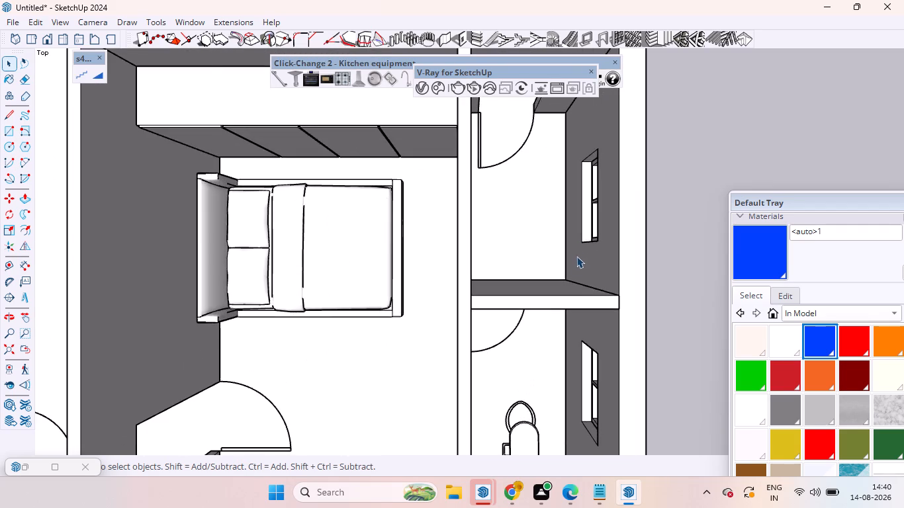
pyautogui.moveTo(567, 269); pyautogui.dragTo(383, 269, button='middle')
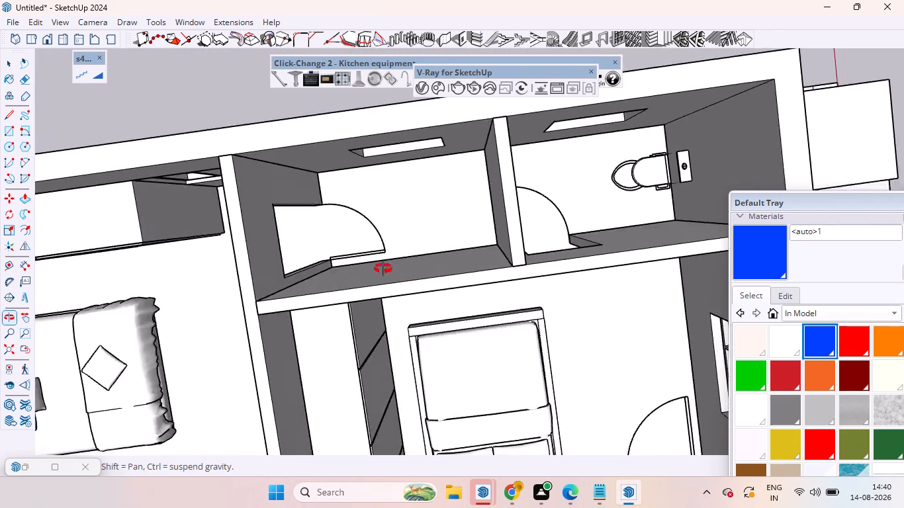
pyautogui.moveTo(383, 269); pyautogui.dragTo(368, 263, button='middle')
pyautogui.scroll(-7, 425, 230)
pyautogui.scroll(-5, 261, 187)
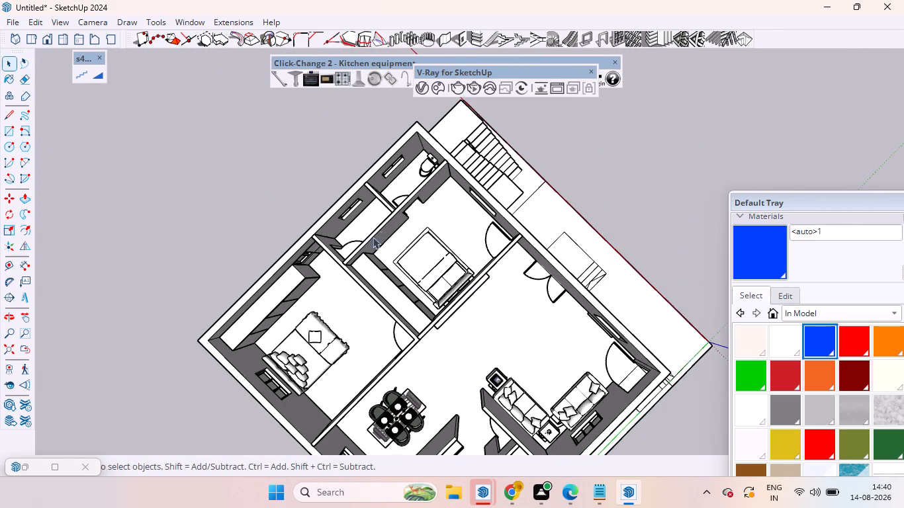
pyautogui.scroll(-7, 392, 158)
pyautogui.moveTo(348, 183); pyautogui.dragTo(550, 273, button='middle')
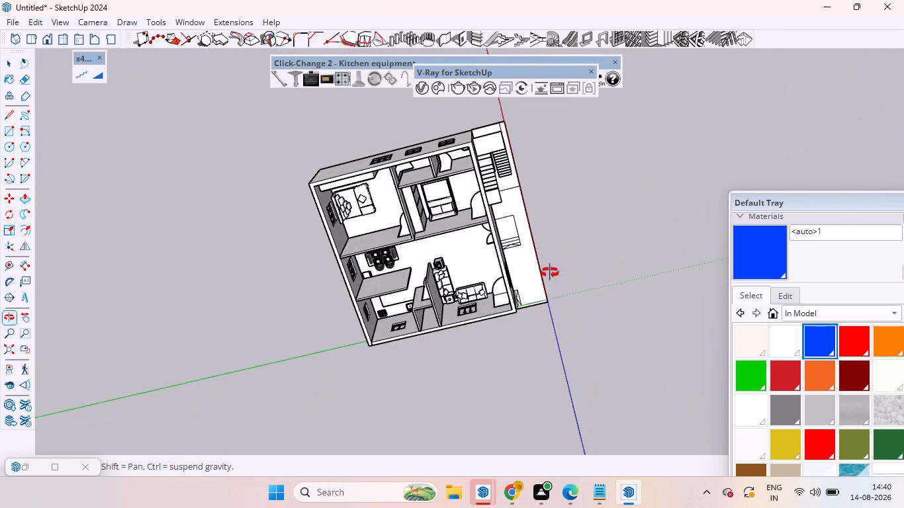
pyautogui.moveTo(550, 273); pyautogui.dragTo(543, 205, button='middle')
# Copy the toilet along the green axis into the adjoining bathroom, with its tank against the wall dividing the two bathrooms.
pyautogui.scroll(16, 373, 112)
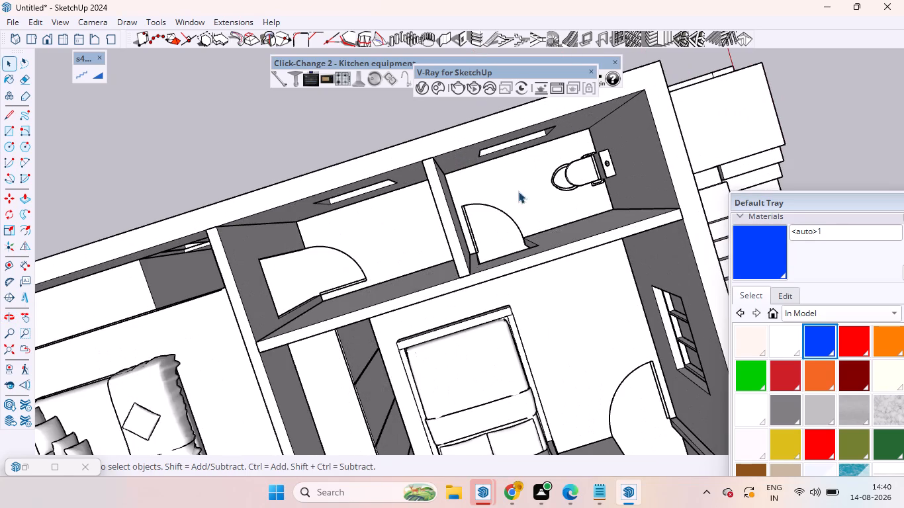
pyautogui.scroll(3, 455, 225)
pyautogui.click(625, 157)
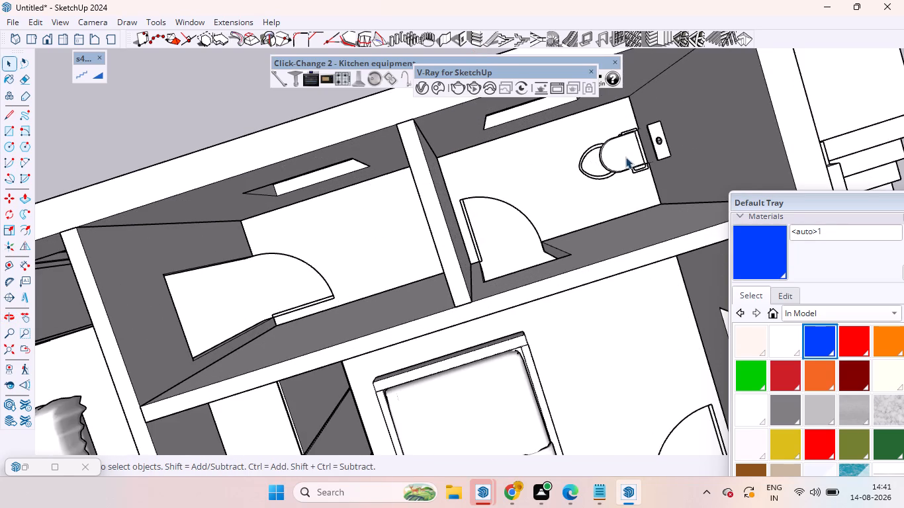
pyautogui.press('m')
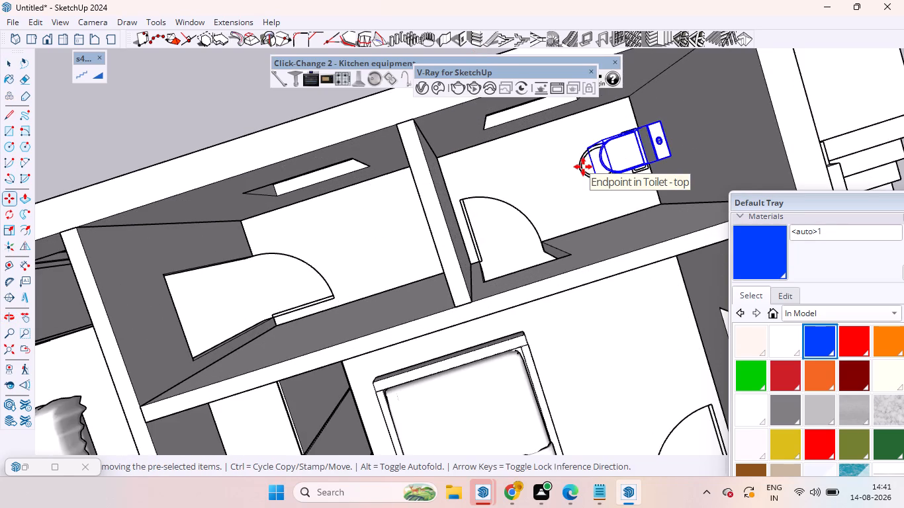
pyautogui.click(597, 161)
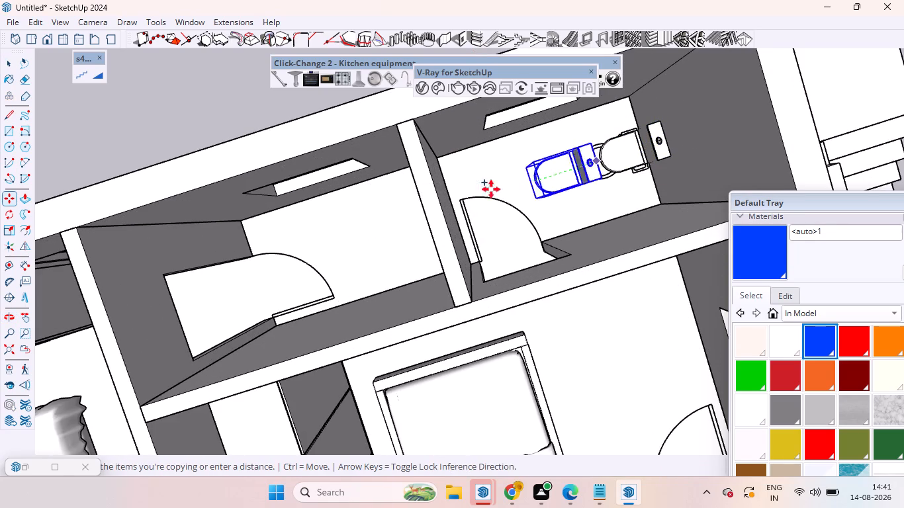
pyautogui.scroll(5, 379, 249)
pyautogui.moveTo(379, 245); pyautogui.dragTo(389, 245, button='middle')
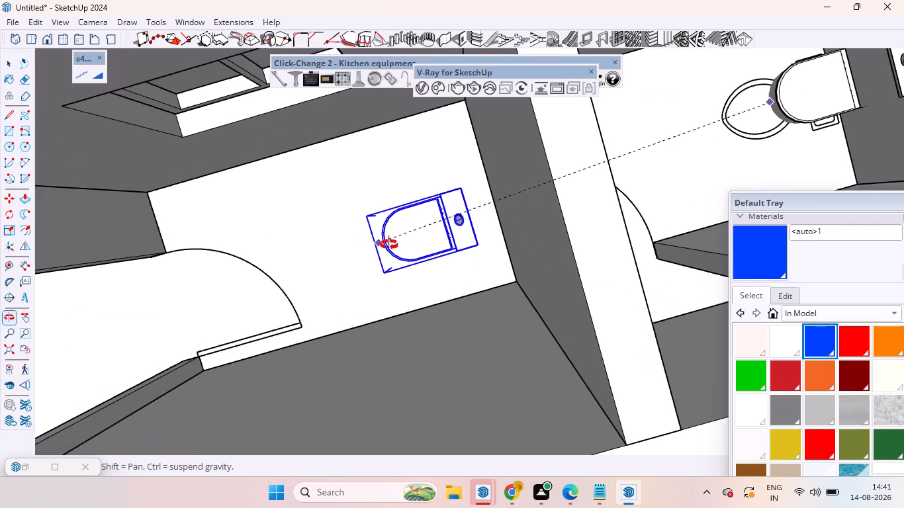
pyautogui.moveTo(389, 245); pyautogui.dragTo(422, 230, button='middle')
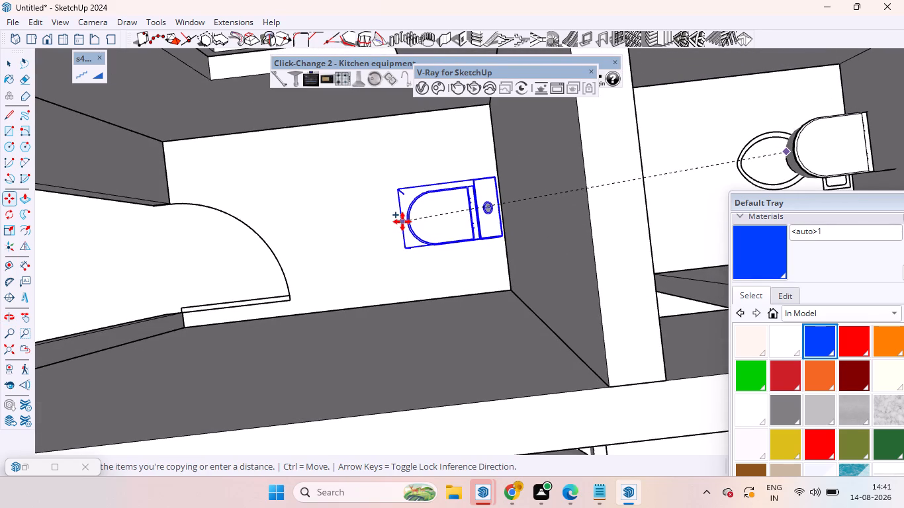
pyautogui.click(405, 220)
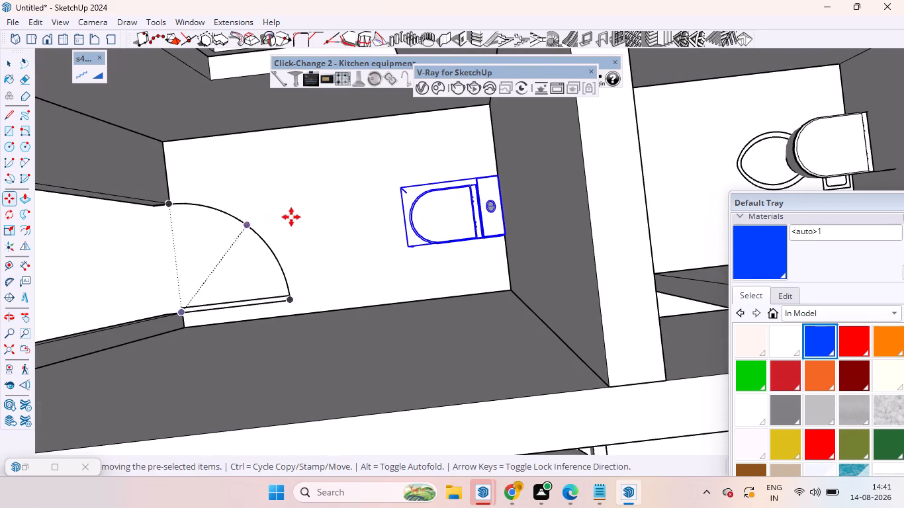
pyautogui.press('space')
# Inspect the copied toilet's position from inside the bathroom and from outside along the exterior wall with its windows.
pyautogui.scroll(-6, 305, 221)
pyautogui.moveTo(334, 226); pyautogui.dragTo(721, 76, button='middle')
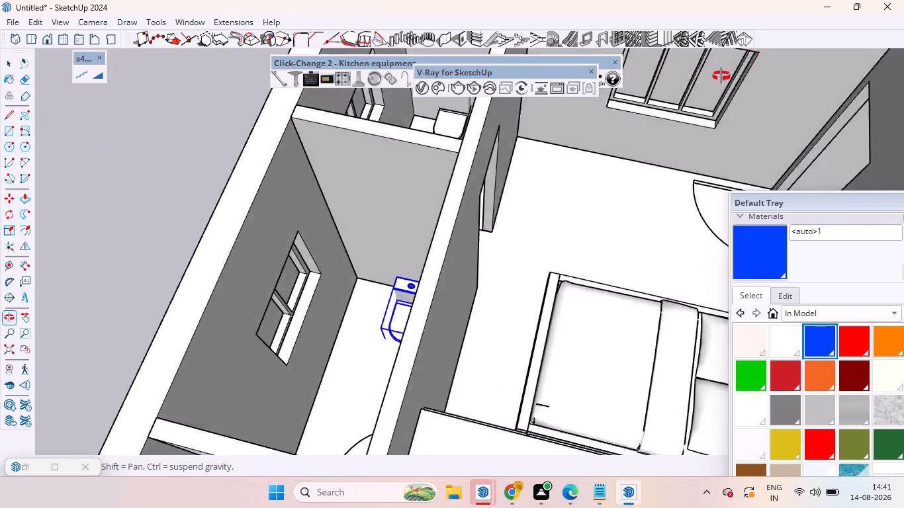
pyautogui.moveTo(721, 76); pyautogui.dragTo(903, 83, button='middle')
pyautogui.scroll(6, 410, 347)
pyautogui.scroll(1, 565, 357)
pyautogui.moveTo(615, 323); pyautogui.dragTo(594, 168, button='middle')
pyautogui.scroll(5, 298, 477)
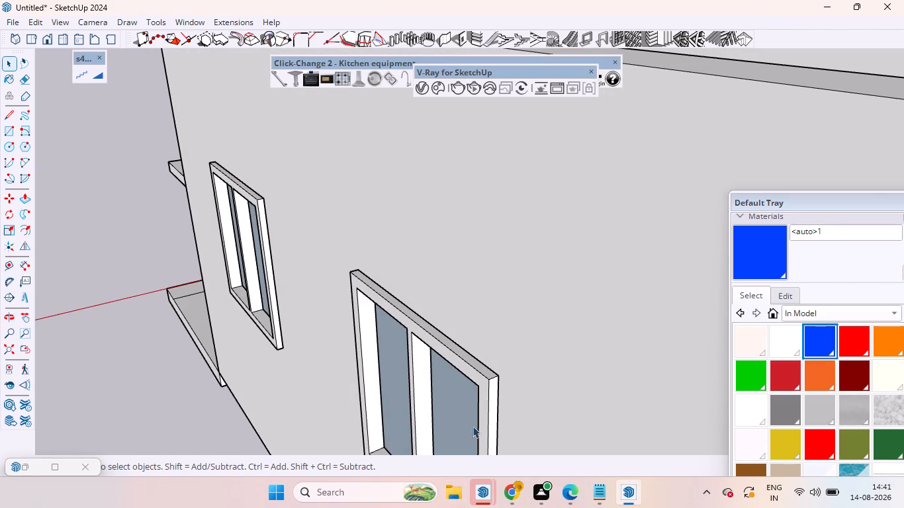
pyautogui.scroll(20, 447, 405)
pyautogui.scroll(12, 447, 405)
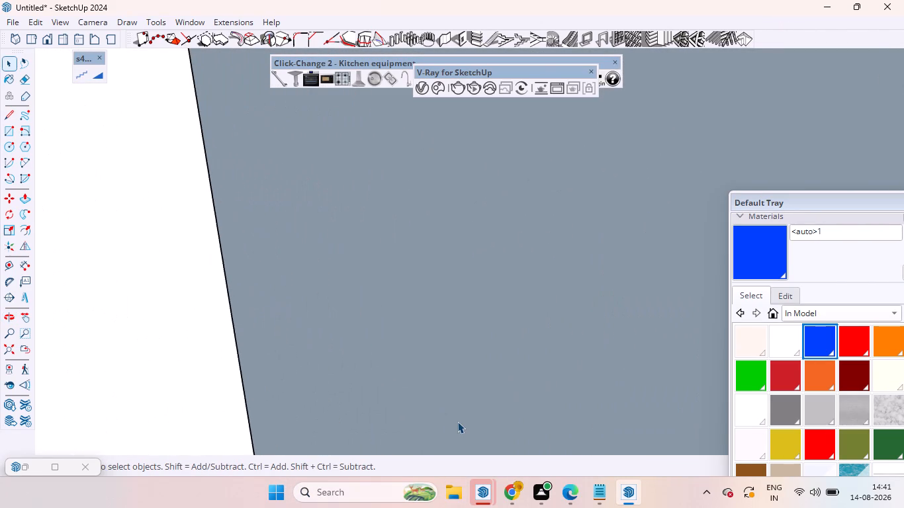
pyautogui.scroll(-8, 458, 413)
pyautogui.scroll(-8, 384, 381)
pyautogui.scroll(-1, 323, 331)
pyautogui.scroll(1, 352, 331)
pyautogui.scroll(-20, 367, 331)
pyautogui.scroll(-1, 367, 331)
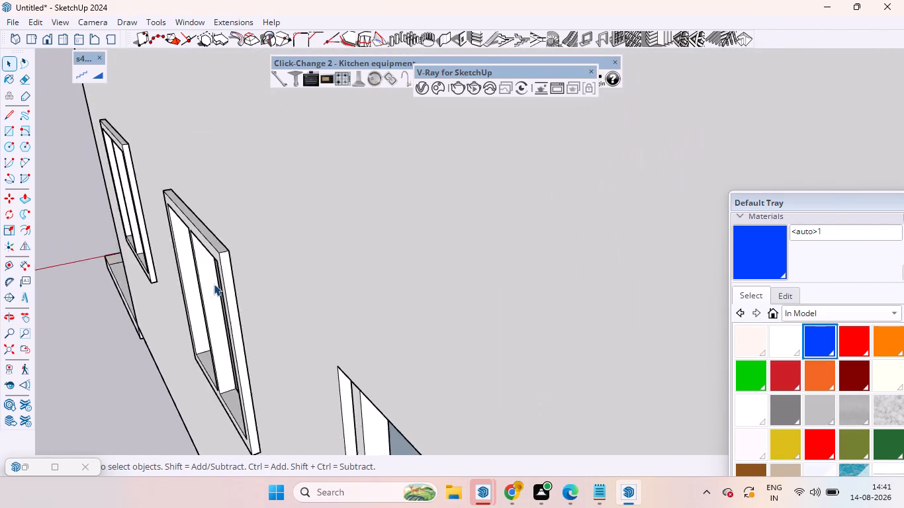
pyautogui.moveTo(99, 262); pyautogui.dragTo(292, 229, button='middle')
pyautogui.scroll(1, 232, 249)
pyautogui.scroll(-4, 169, 234)
pyautogui.scroll(1, 312, 217)
pyautogui.scroll(-18, 330, 217)
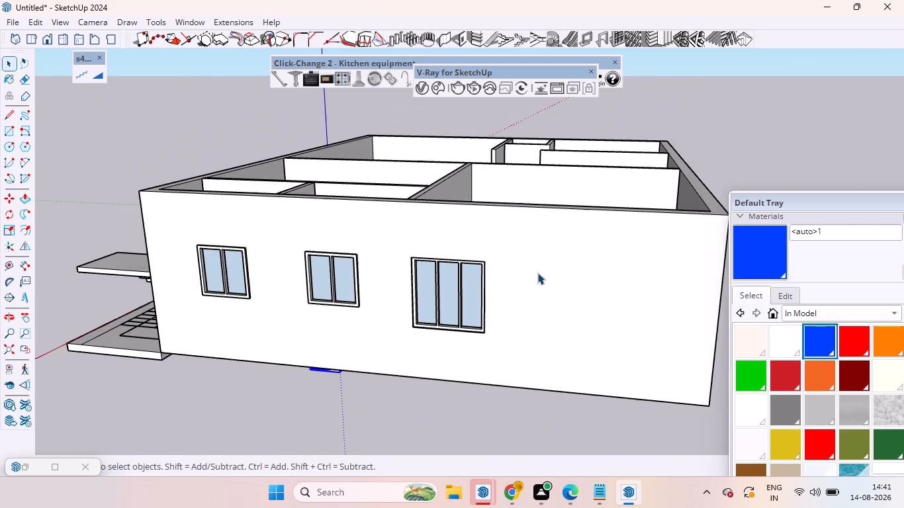
# Compare the original and copied toilets in the two adjoining bathrooms at close range, finishing with the whole house in view.
pyautogui.scroll(6, 211, 278)
pyautogui.moveTo(271, 167); pyautogui.dragTo(105, 460, button='middle')
pyautogui.scroll(4, 143, 308)
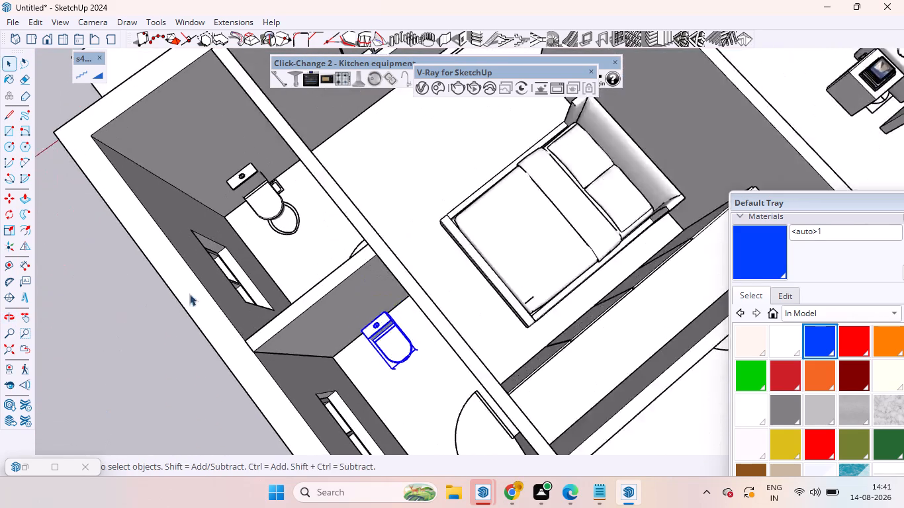
pyautogui.scroll(16, 189, 294)
pyautogui.moveTo(261, 280); pyautogui.dragTo(289, 242, button='middle')
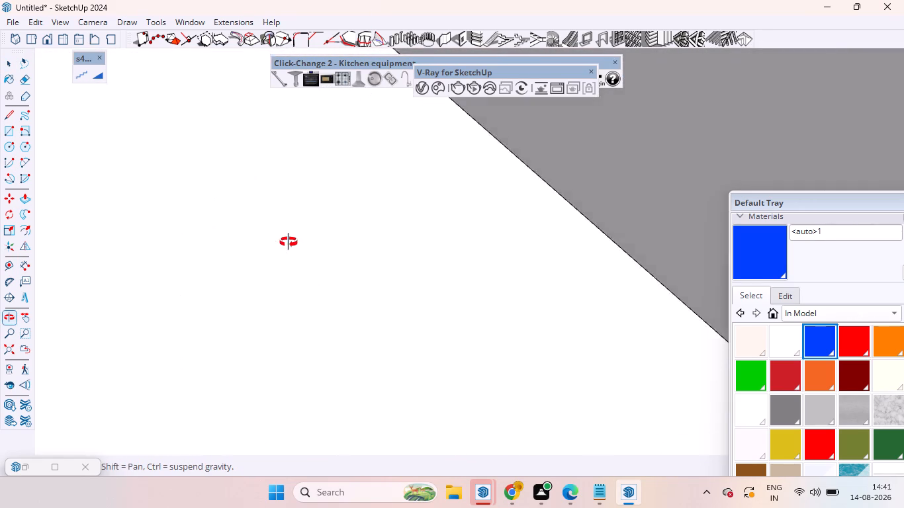
pyautogui.moveTo(289, 242); pyautogui.dragTo(264, 250, button='middle')
pyautogui.scroll(5, 307, 118)
pyautogui.scroll(-5, 277, 216)
pyautogui.scroll(2, 255, 209)
pyautogui.scroll(-8, 251, 206)
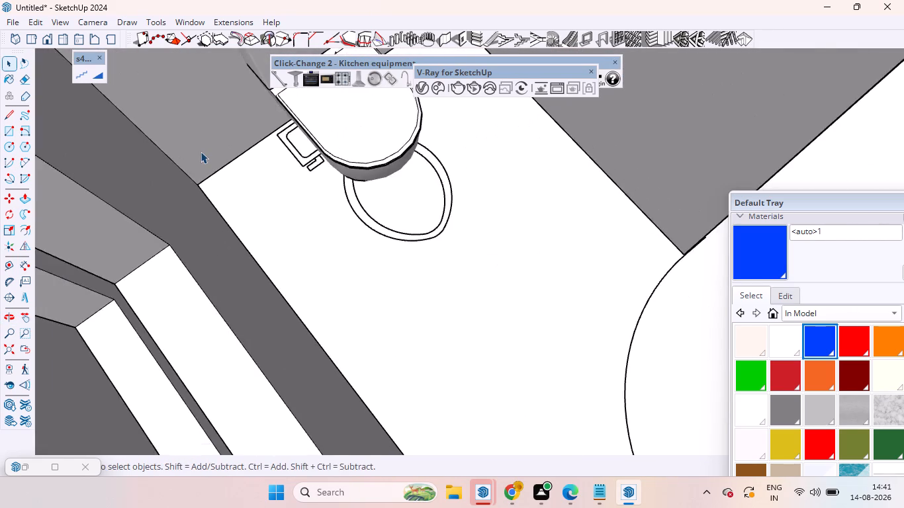
pyautogui.scroll(-9, 201, 151)
pyautogui.scroll(18, 332, 354)
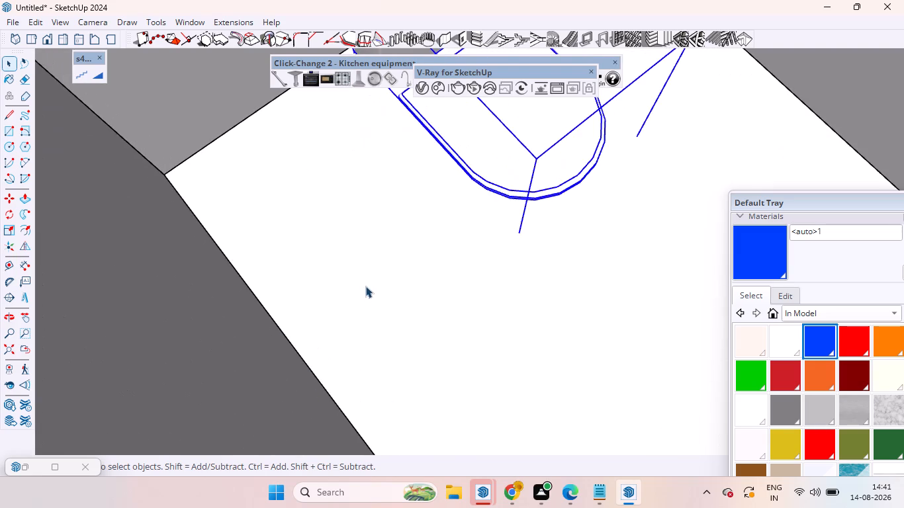
pyautogui.moveTo(373, 286); pyautogui.dragTo(424, 273, button='middle')
pyautogui.scroll(-2, 357, 217)
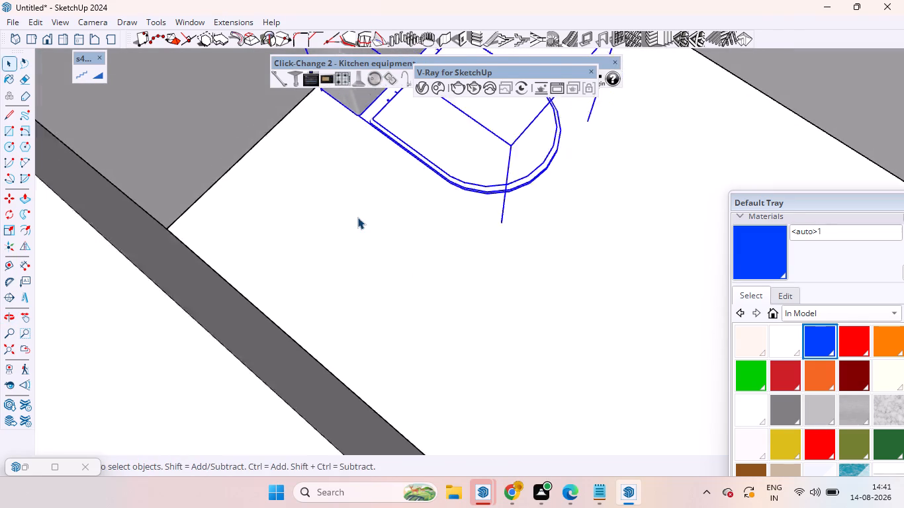
pyautogui.scroll(-4, 357, 217)
pyautogui.scroll(-19, 222, 336)
pyautogui.scroll(2, 230, 328)
pyautogui.scroll(-2, 229, 331)
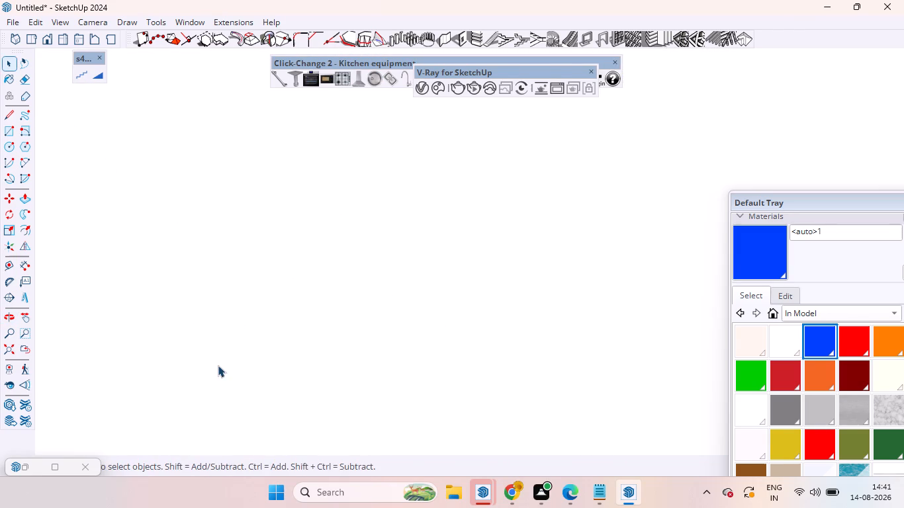
pyautogui.scroll(-4, 218, 365)
pyautogui.click(6, 348)
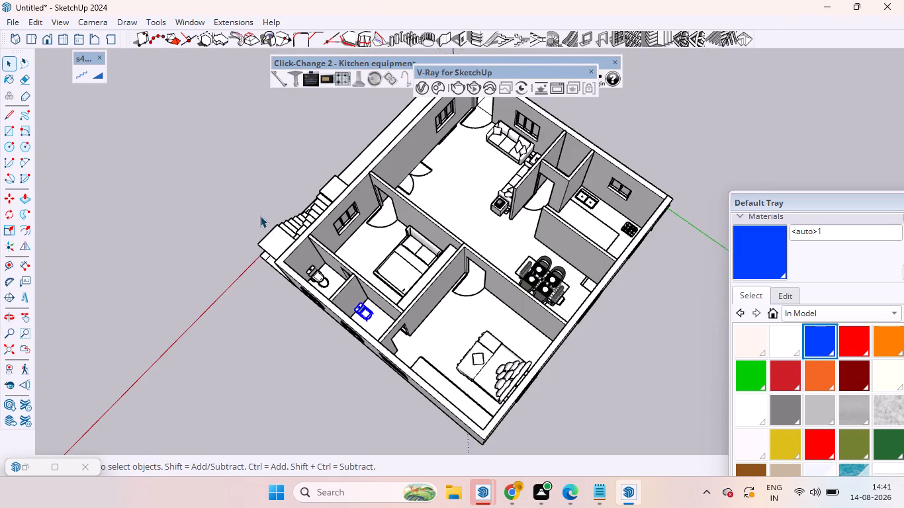
# Delete the toilet copy from the adjoining bathroom.
pyautogui.scroll(11, 431, 326)
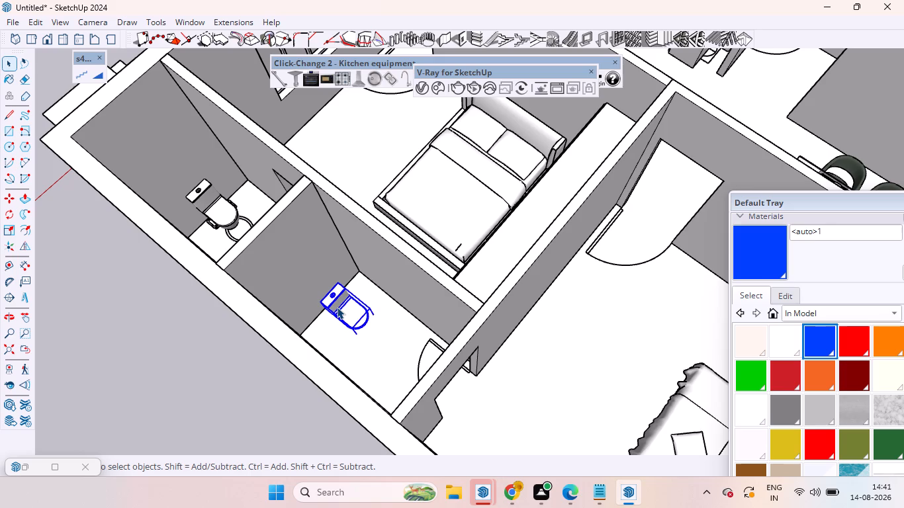
pyautogui.press('Delete')
# Copy the original toilet along the green axis into the adjoining bathroom, placing its tank at the dividing wall, and clear the selection.
pyautogui.click(215, 214)
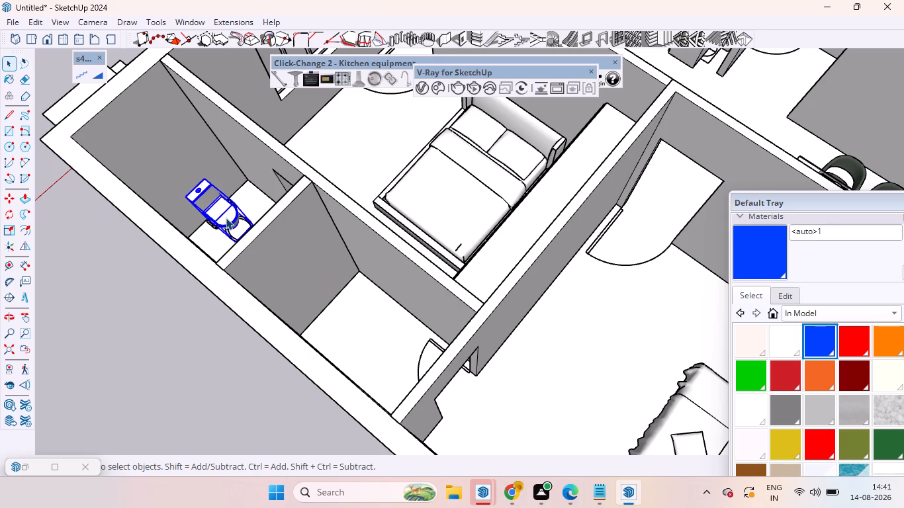
pyautogui.press('m')
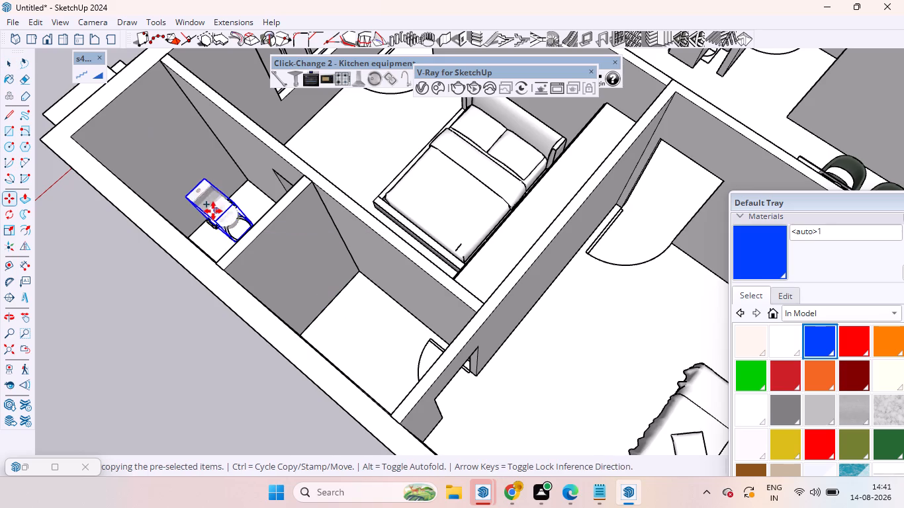
pyautogui.scroll(10, 183, 194)
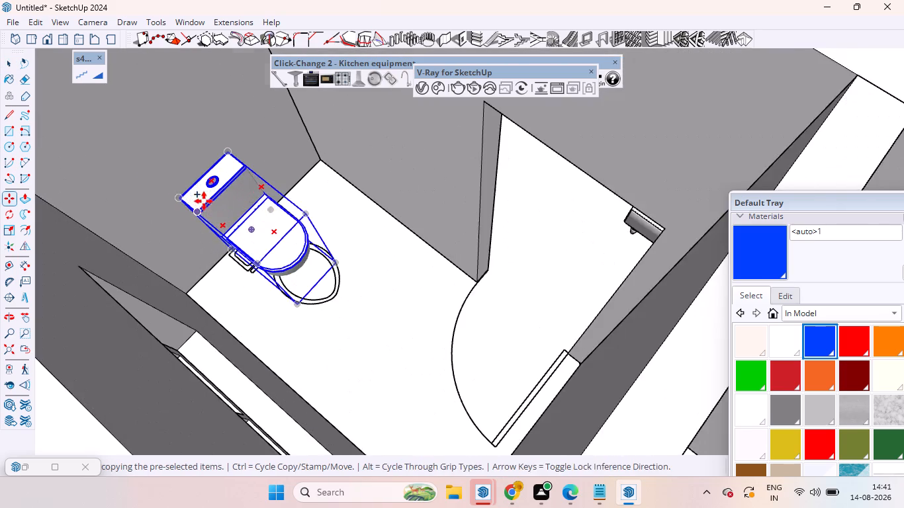
pyautogui.moveTo(201, 209); pyautogui.dragTo(276, 221, button='middle')
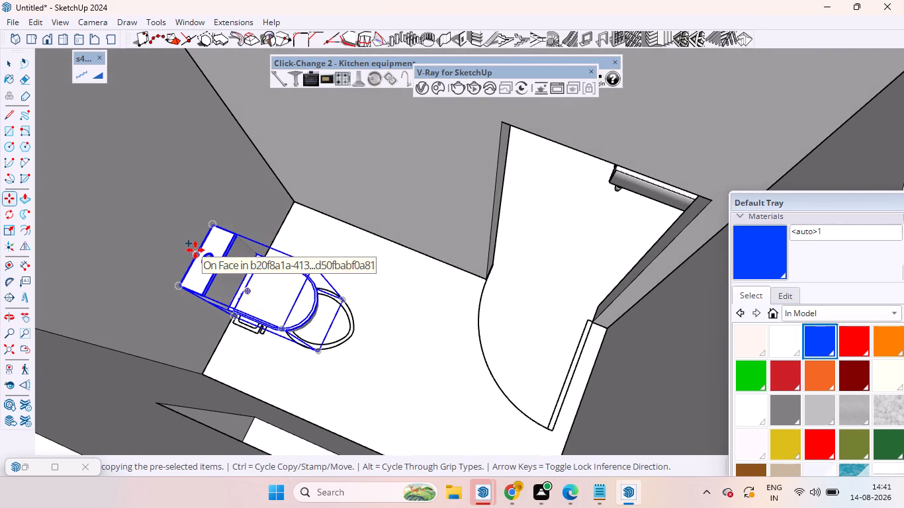
pyautogui.click(195, 250)
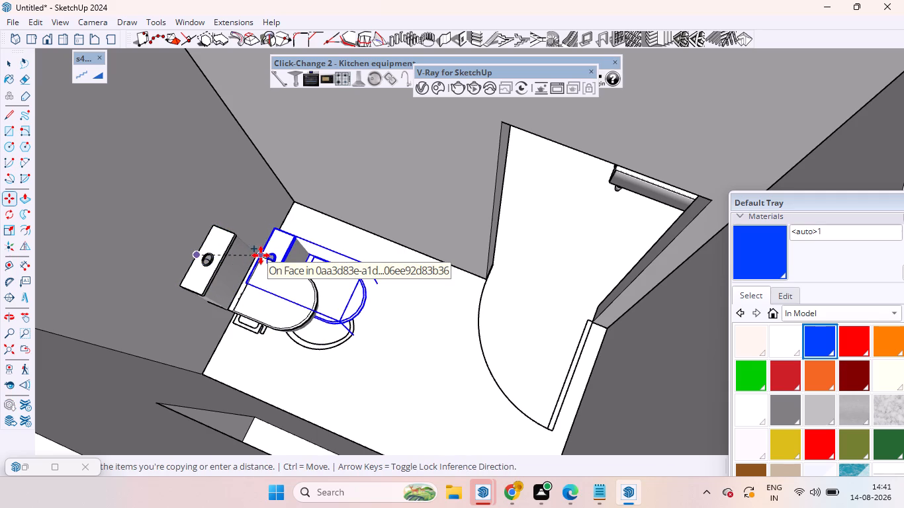
pyautogui.press('Left')
pyautogui.scroll(-12, 341, 294)
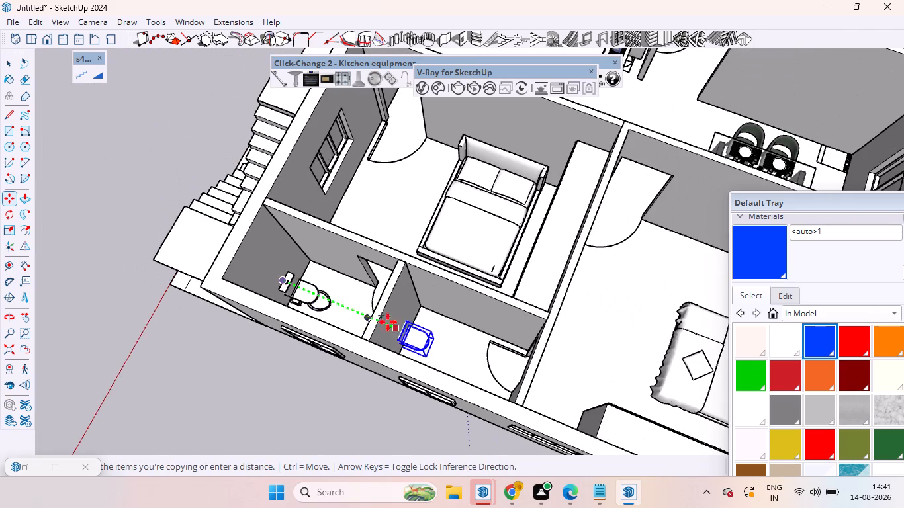
pyautogui.scroll(12, 400, 323)
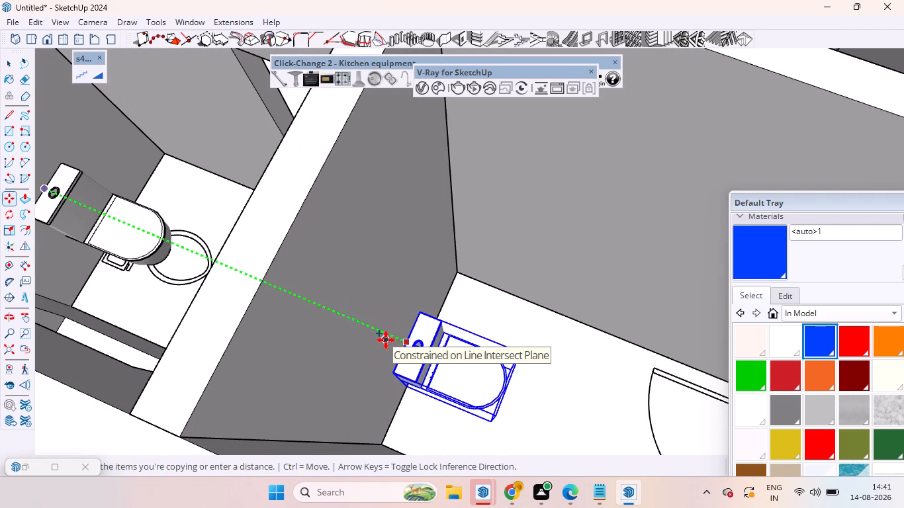
pyautogui.click(386, 340)
pyautogui.scroll(-7, 371, 321)
pyautogui.scroll(-13, 311, 343)
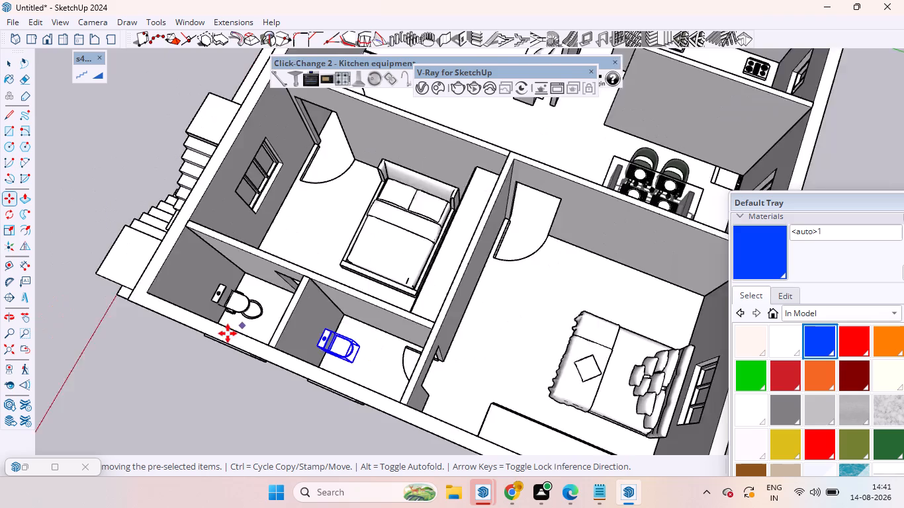
pyautogui.scroll(-8, 228, 333)
pyautogui.press('space')
pyautogui.click(555, 364)
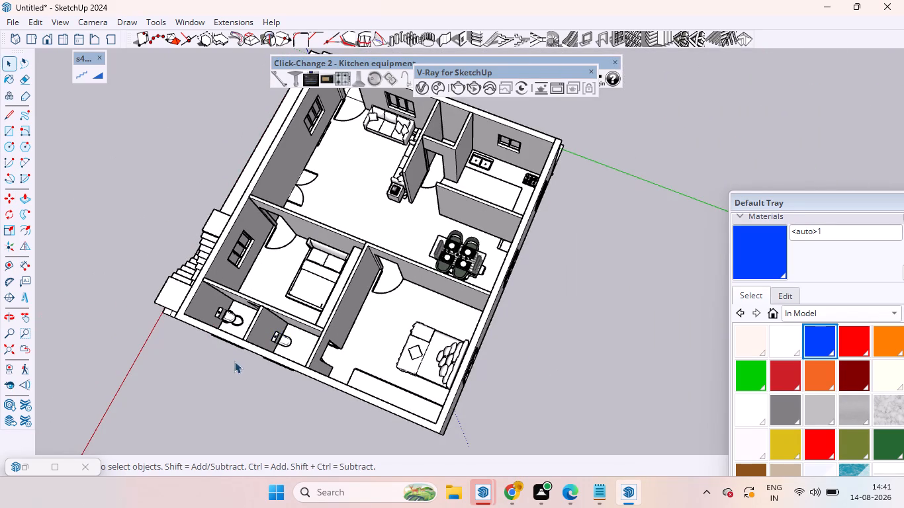
# Examine the new toilet's fit against the dividing wall and floor of its bathroom.
pyautogui.scroll(5, 287, 312)
pyautogui.moveTo(310, 385); pyautogui.dragTo(156, 342, button='middle')
pyautogui.scroll(5, 192, 244)
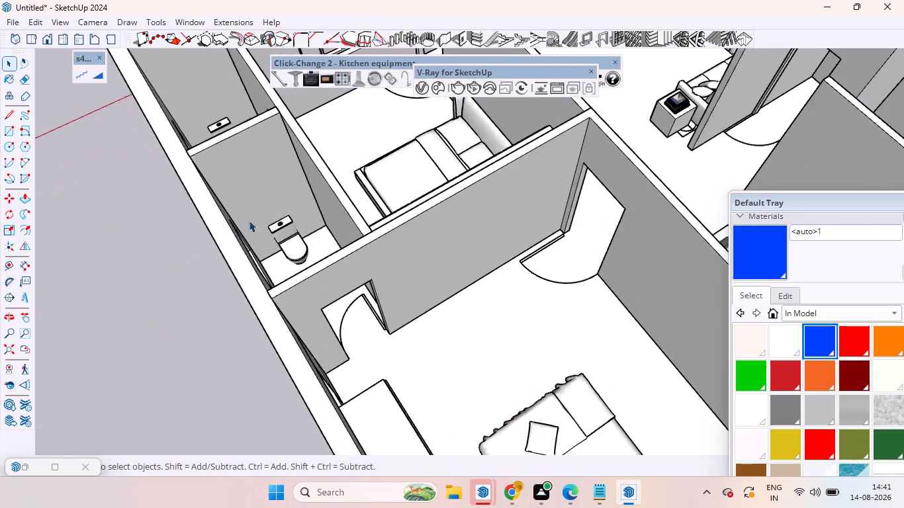
pyautogui.scroll(11, 249, 220)
pyautogui.moveTo(321, 242); pyautogui.dragTo(215, 225, button='middle')
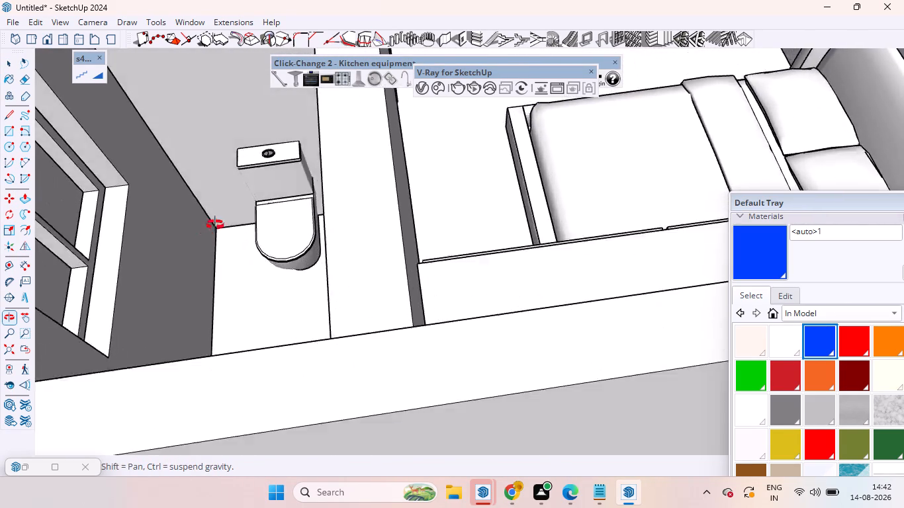
pyautogui.moveTo(215, 225); pyautogui.dragTo(396, 236, button='middle')
pyautogui.scroll(13, 274, 313)
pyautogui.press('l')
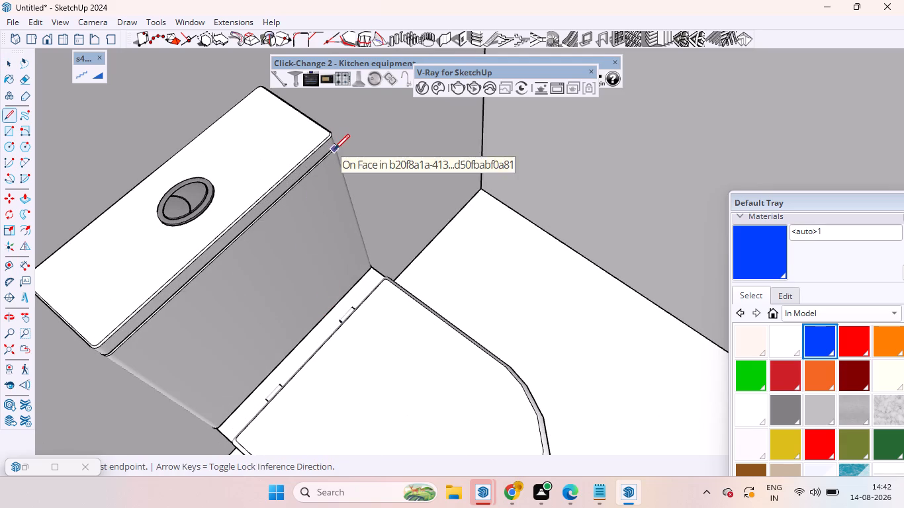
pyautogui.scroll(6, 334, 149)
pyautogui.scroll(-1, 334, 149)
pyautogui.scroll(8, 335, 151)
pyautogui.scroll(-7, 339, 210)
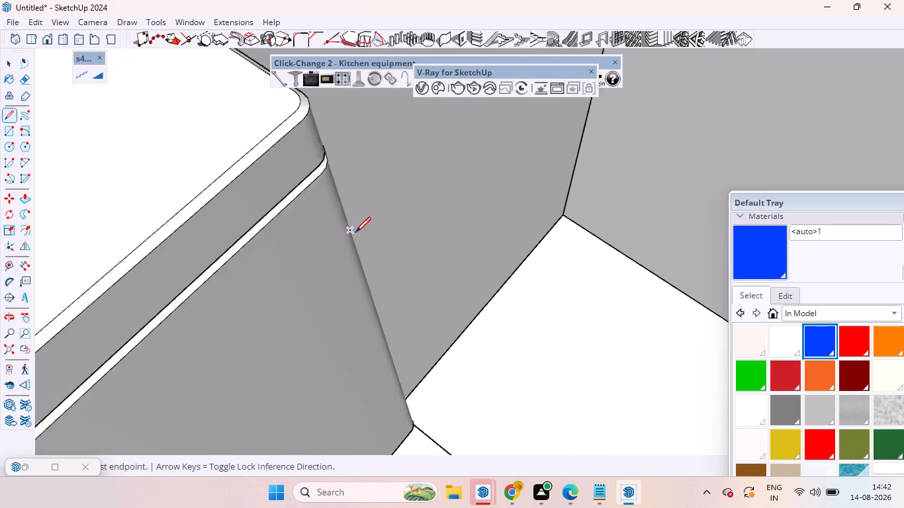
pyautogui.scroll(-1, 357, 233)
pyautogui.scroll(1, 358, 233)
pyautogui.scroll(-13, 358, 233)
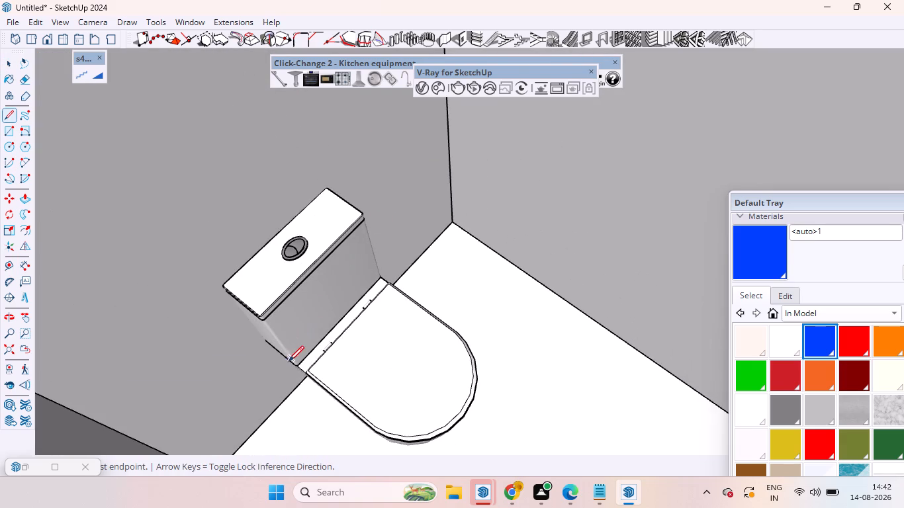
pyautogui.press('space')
# Review both bathrooms and the furnished rooms in top view, and check the house from the front and above.
pyautogui.scroll(-7, 296, 211)
pyautogui.scroll(-17, 304, 279)
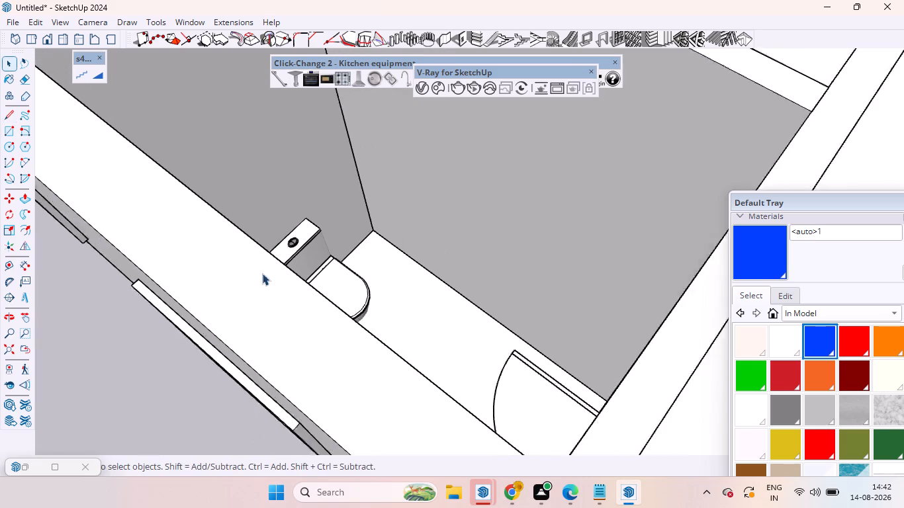
pyautogui.scroll(-15, 302, 258)
pyautogui.moveTo(421, 290); pyautogui.dragTo(425, 355, button='middle')
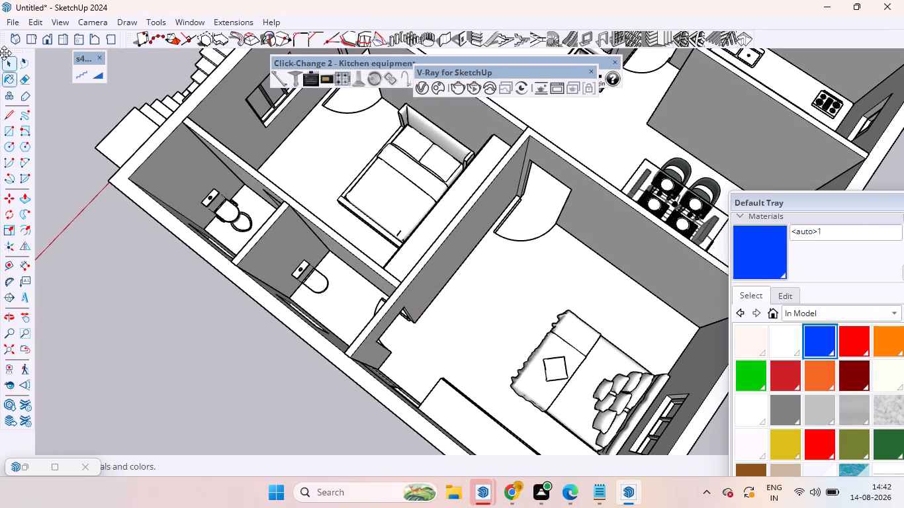
pyautogui.click(30, 38)
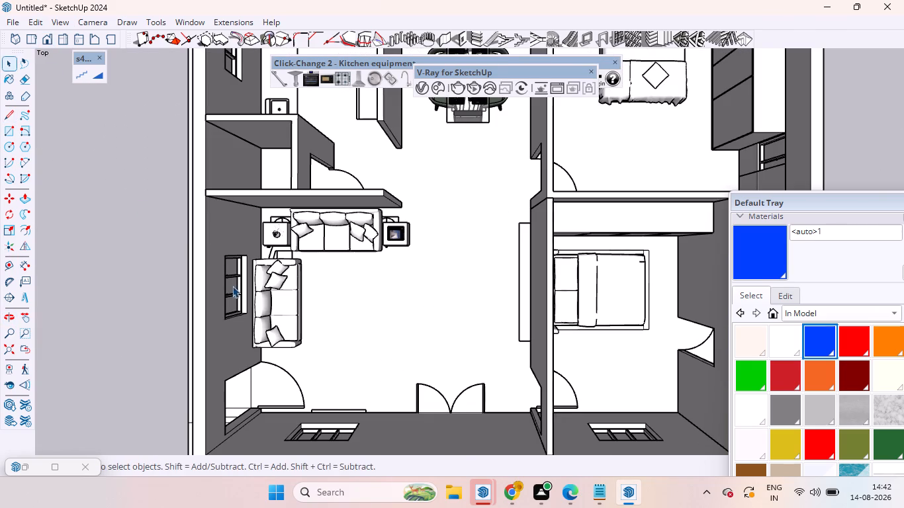
pyautogui.scroll(-5, 132, 277)
pyautogui.scroll(6, 604, 292)
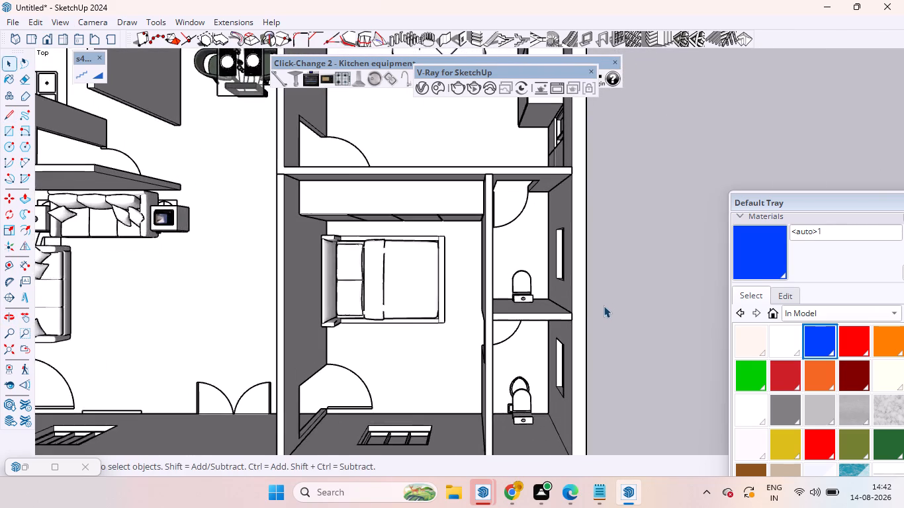
pyautogui.scroll(-5, 547, 368)
pyautogui.scroll(5, 531, 386)
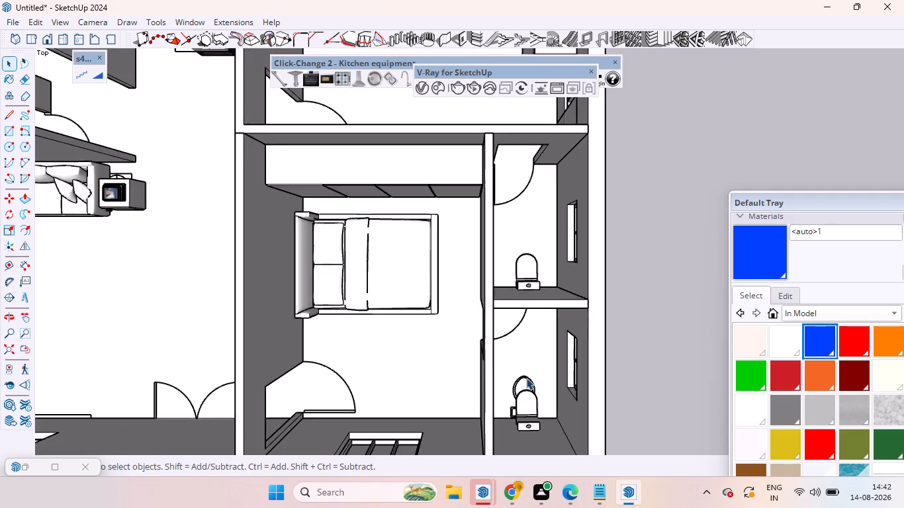
pyautogui.scroll(-4, 498, 351)
pyautogui.scroll(1, 520, 335)
pyautogui.scroll(-3, 526, 329)
pyautogui.scroll(-12, 281, 265)
pyautogui.scroll(4, 291, 334)
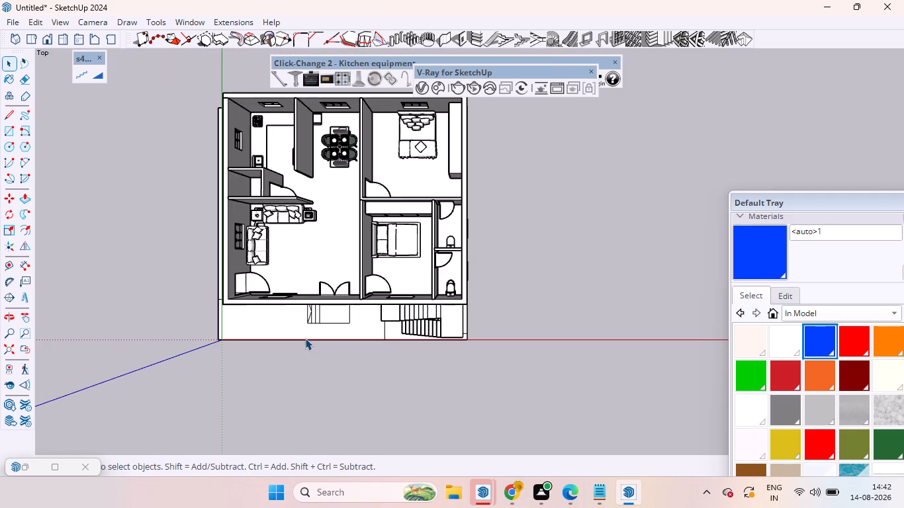
pyautogui.moveTo(306, 347); pyautogui.dragTo(318, 166, button='middle')
pyautogui.scroll(5, 299, 263)
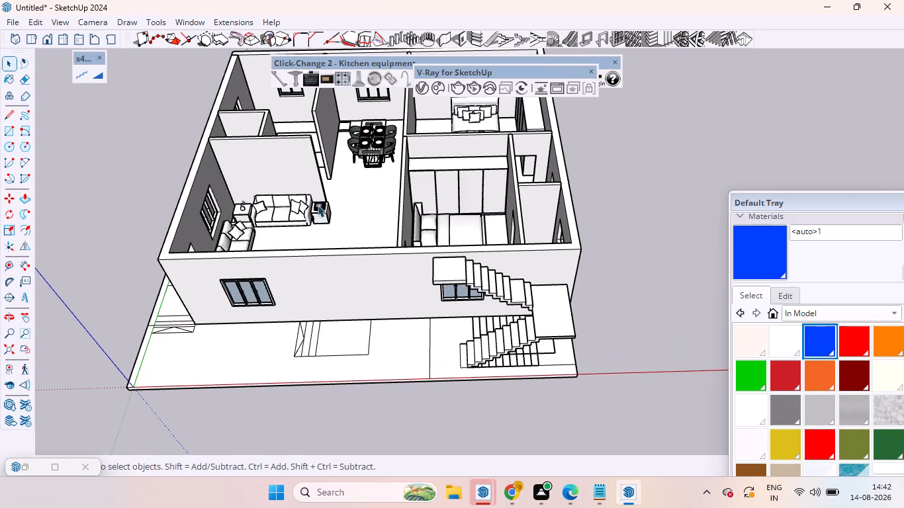
pyautogui.scroll(3, 330, 164)
pyautogui.moveTo(339, 174); pyautogui.dragTo(397, 364, button='middle')
pyautogui.scroll(2, 304, 161)
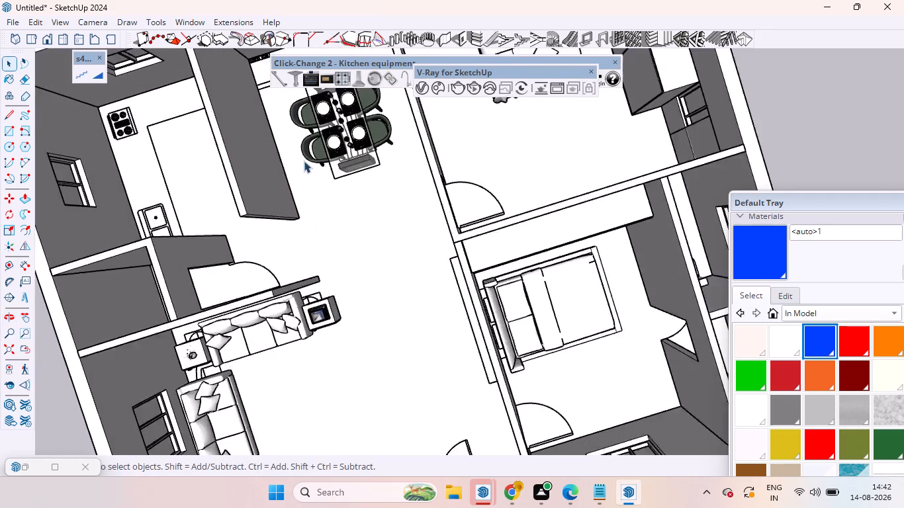
# Measure the width across the double-door symbol at the front wall and delete the temporary dimension.
pyautogui.scroll(3, 304, 161)
pyautogui.scroll(5, 34, 194)
pyautogui.scroll(-14, 159, 176)
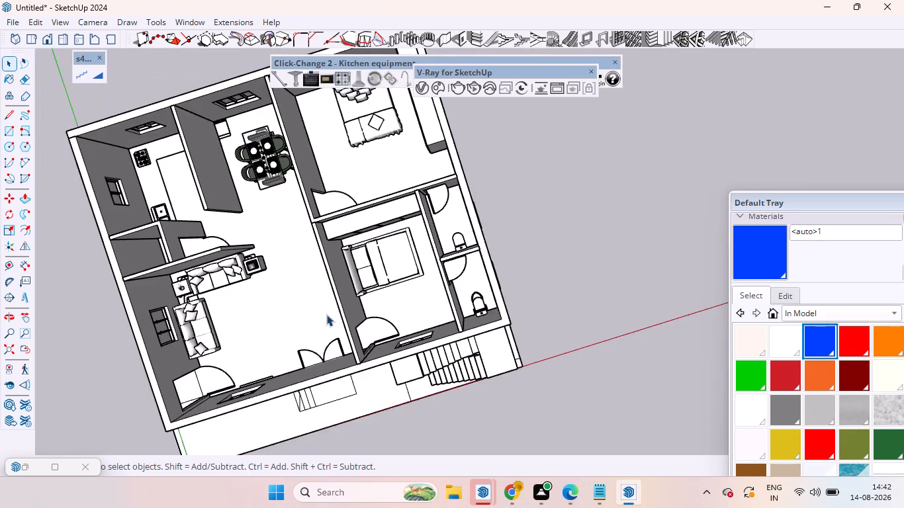
pyautogui.scroll(9, 333, 341)
pyautogui.scroll(9, 269, 367)
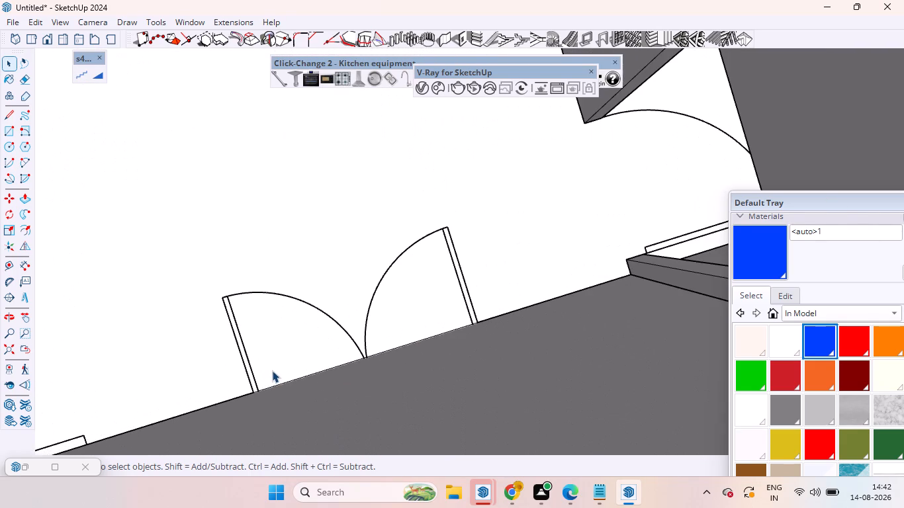
pyautogui.press('d')
pyautogui.click(249, 394)
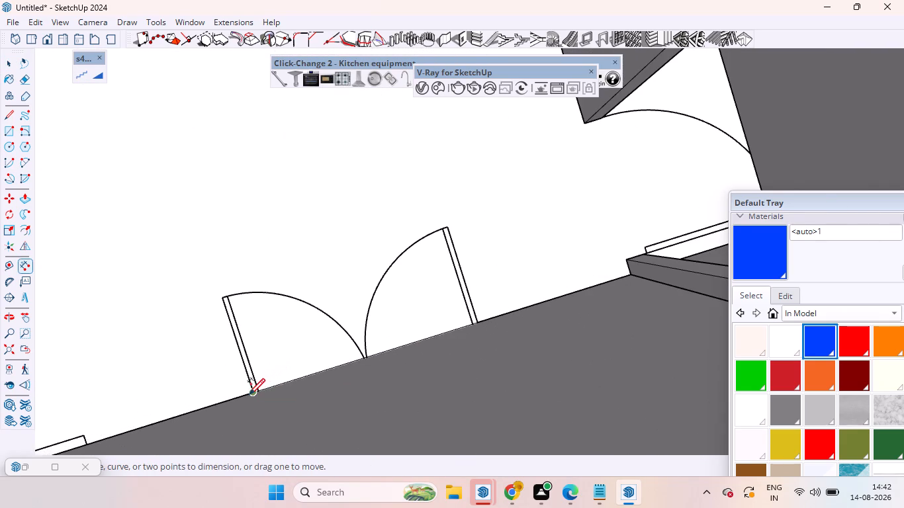
pyautogui.click(476, 321)
pyautogui.click(440, 265)
pyautogui.press('space')
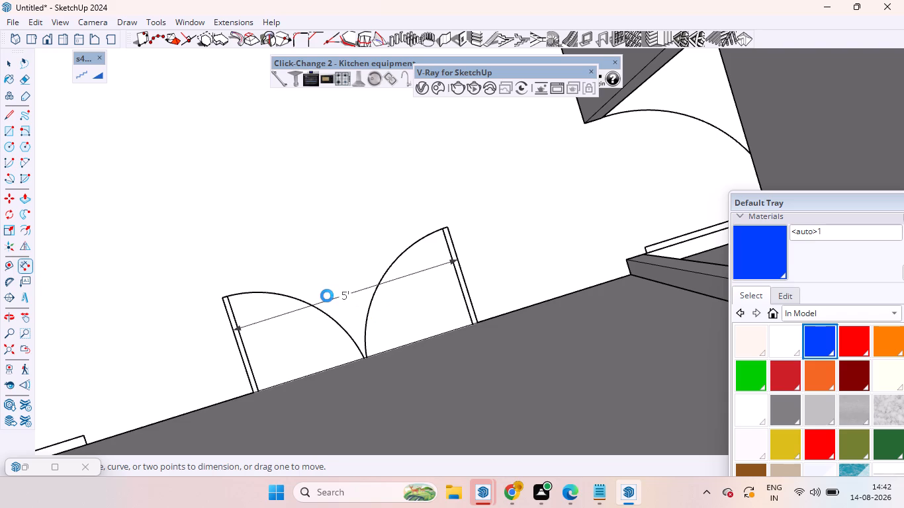
pyautogui.click(327, 296)
pyautogui.click(407, 278)
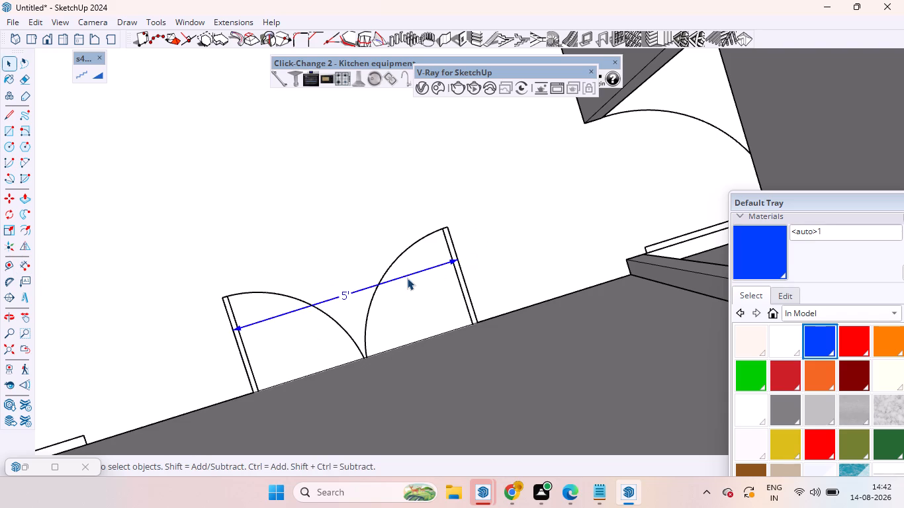
pyautogui.press('Delete')
# Isolate the outer wall group, examine its front wall, reveal the rest of the model and clear the selection.
pyautogui.scroll(-8, 387, 278)
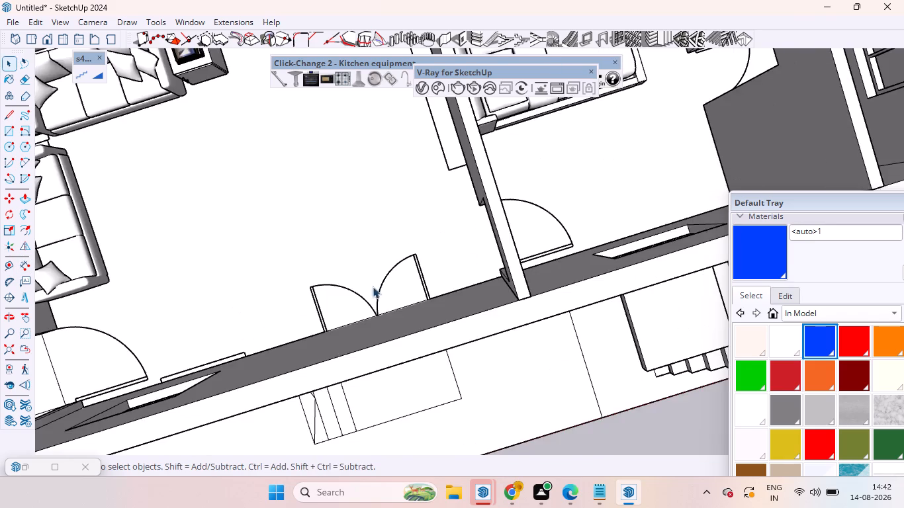
pyautogui.moveTo(329, 286); pyautogui.dragTo(429, 253, button='middle')
pyautogui.scroll(3, 366, 283)
pyautogui.scroll(-1, 366, 283)
pyautogui.scroll(3, 366, 283)
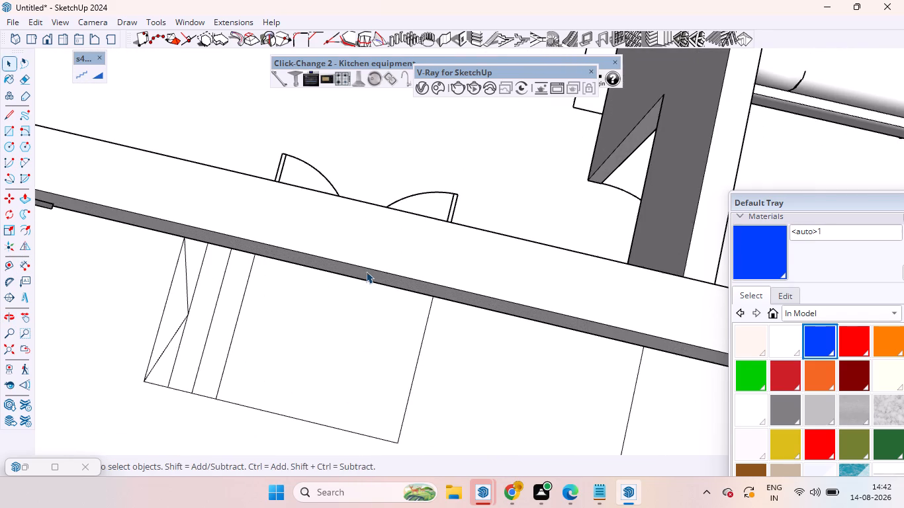
pyautogui.click(366, 271)
pyautogui.rightClick(366, 271)
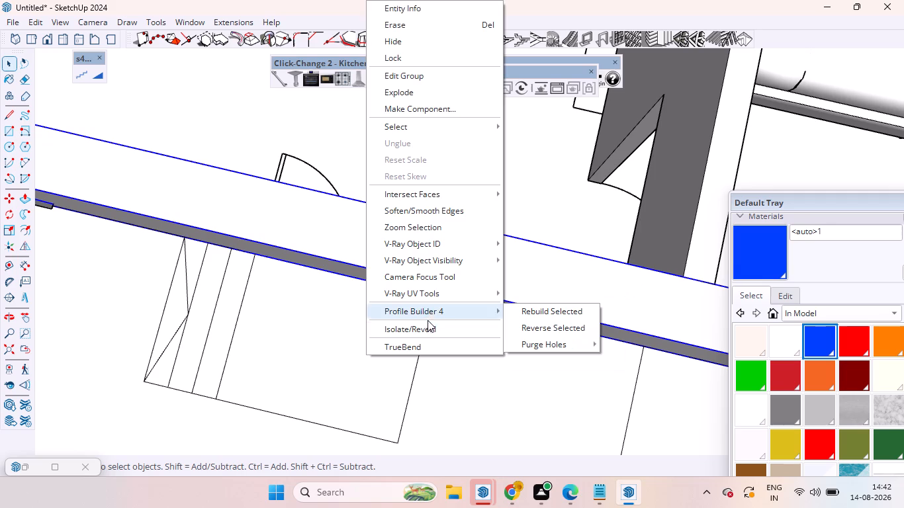
pyautogui.click(426, 325)
pyautogui.scroll(-3, 402, 230)
pyautogui.scroll(1, 402, 244)
pyautogui.scroll(-4, 402, 246)
pyautogui.scroll(-8, 196, 317)
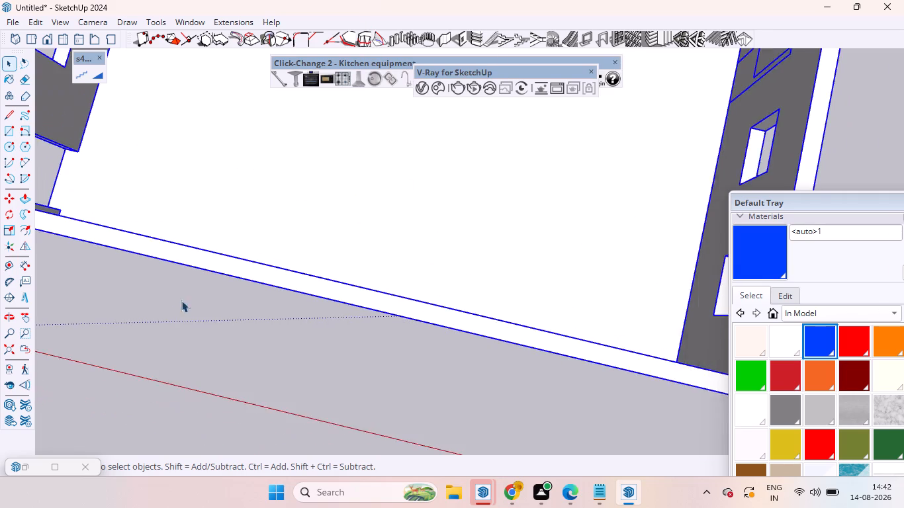
pyautogui.scroll(-4, 204, 276)
pyautogui.scroll(1, 204, 276)
pyautogui.scroll(-4, 204, 276)
pyautogui.scroll(-9, 347, 247)
pyautogui.scroll(4, 472, 256)
pyautogui.moveTo(483, 253); pyautogui.dragTo(439, 307, button='middle')
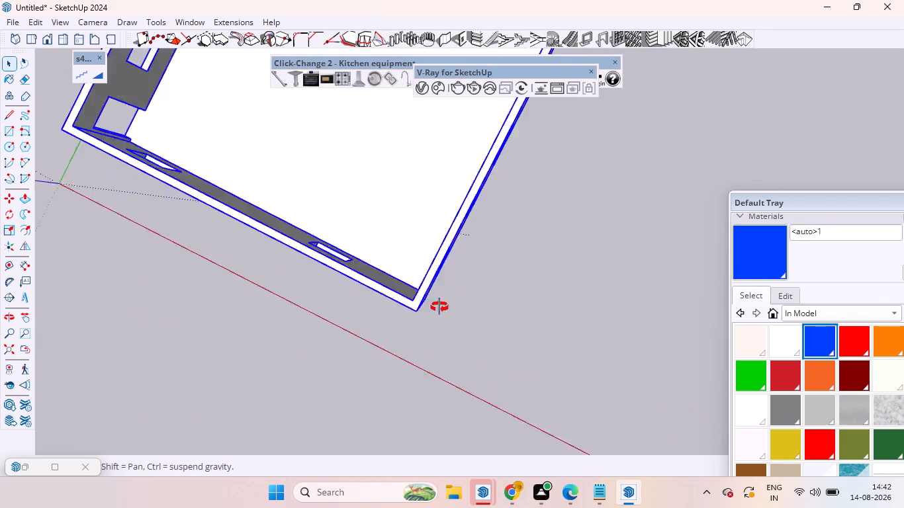
pyautogui.moveTo(439, 307); pyautogui.dragTo(479, 218, button='middle')
pyautogui.scroll(5, 295, 283)
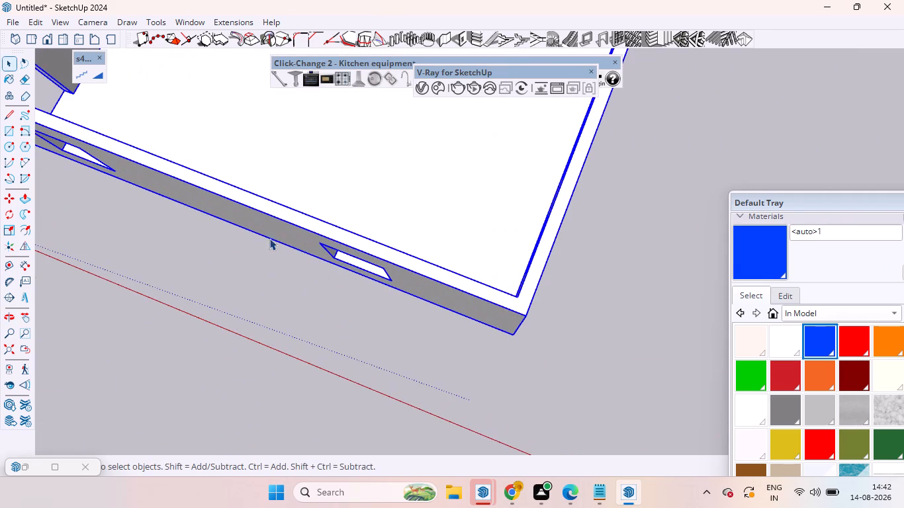
pyautogui.rightClick(269, 233)
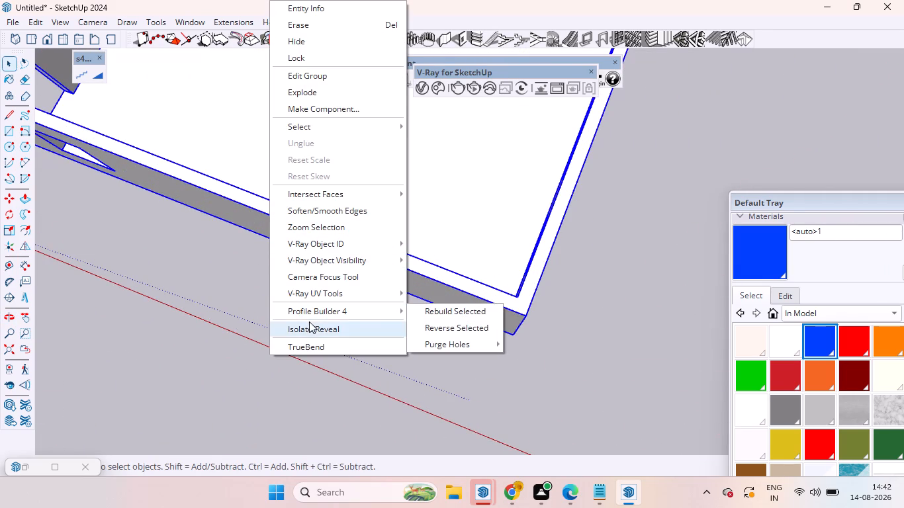
pyautogui.click(309, 321)
pyautogui.click(620, 288)
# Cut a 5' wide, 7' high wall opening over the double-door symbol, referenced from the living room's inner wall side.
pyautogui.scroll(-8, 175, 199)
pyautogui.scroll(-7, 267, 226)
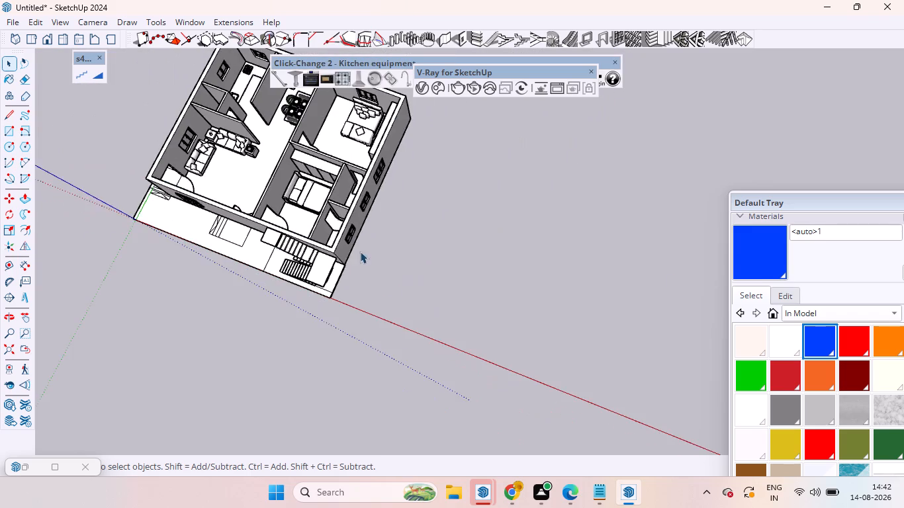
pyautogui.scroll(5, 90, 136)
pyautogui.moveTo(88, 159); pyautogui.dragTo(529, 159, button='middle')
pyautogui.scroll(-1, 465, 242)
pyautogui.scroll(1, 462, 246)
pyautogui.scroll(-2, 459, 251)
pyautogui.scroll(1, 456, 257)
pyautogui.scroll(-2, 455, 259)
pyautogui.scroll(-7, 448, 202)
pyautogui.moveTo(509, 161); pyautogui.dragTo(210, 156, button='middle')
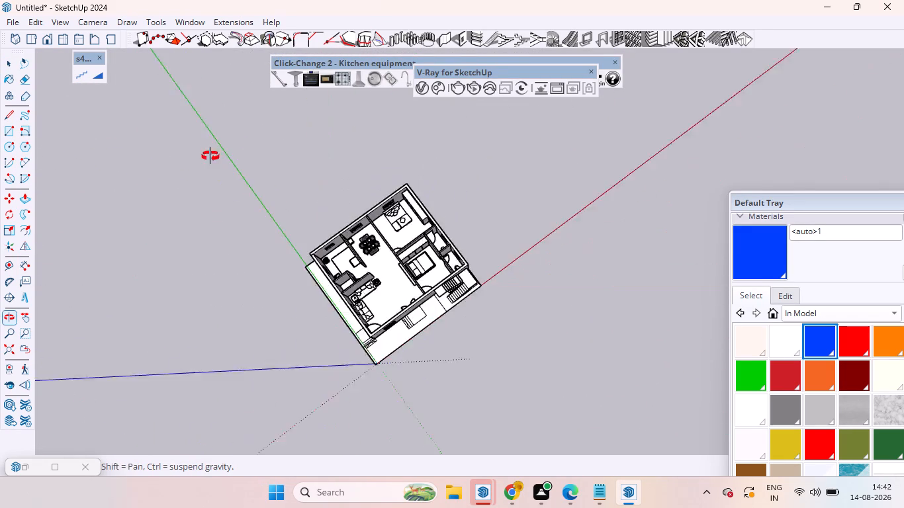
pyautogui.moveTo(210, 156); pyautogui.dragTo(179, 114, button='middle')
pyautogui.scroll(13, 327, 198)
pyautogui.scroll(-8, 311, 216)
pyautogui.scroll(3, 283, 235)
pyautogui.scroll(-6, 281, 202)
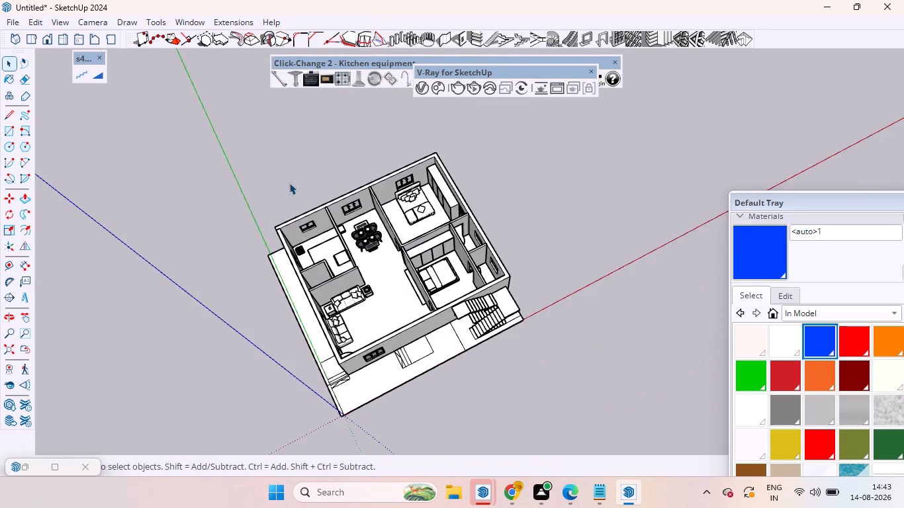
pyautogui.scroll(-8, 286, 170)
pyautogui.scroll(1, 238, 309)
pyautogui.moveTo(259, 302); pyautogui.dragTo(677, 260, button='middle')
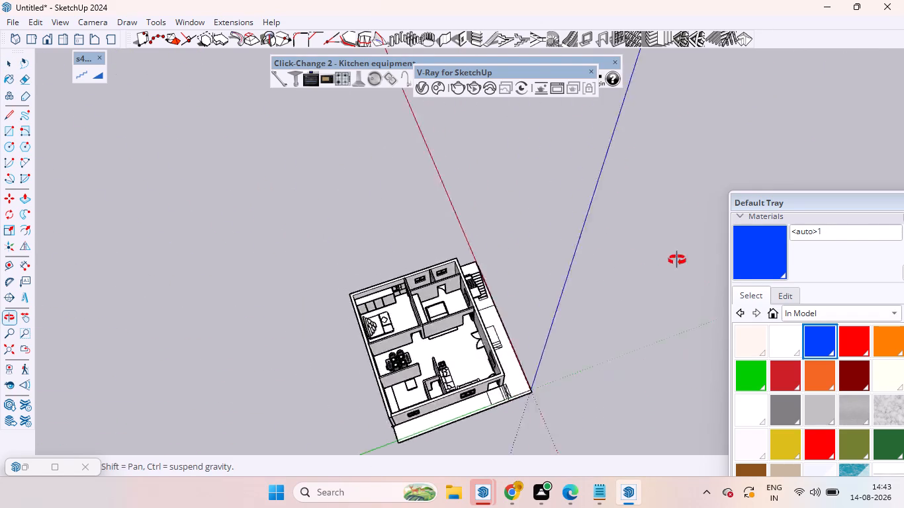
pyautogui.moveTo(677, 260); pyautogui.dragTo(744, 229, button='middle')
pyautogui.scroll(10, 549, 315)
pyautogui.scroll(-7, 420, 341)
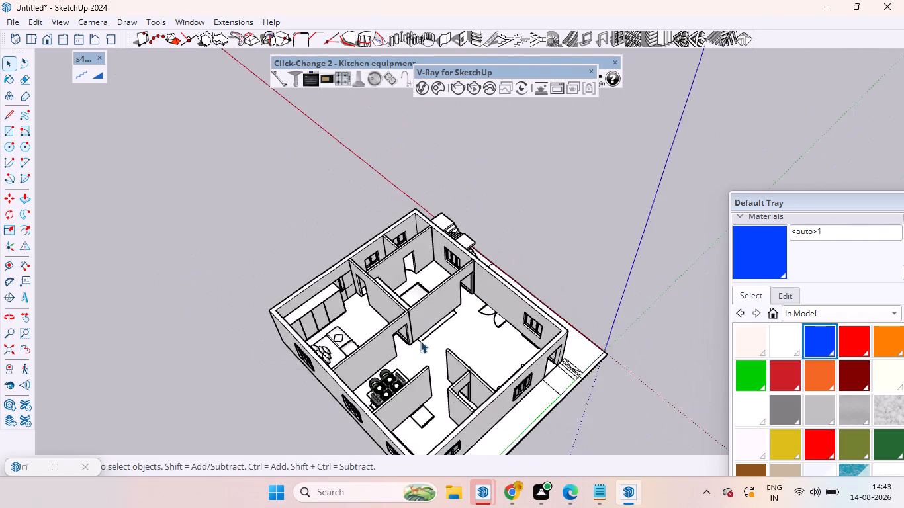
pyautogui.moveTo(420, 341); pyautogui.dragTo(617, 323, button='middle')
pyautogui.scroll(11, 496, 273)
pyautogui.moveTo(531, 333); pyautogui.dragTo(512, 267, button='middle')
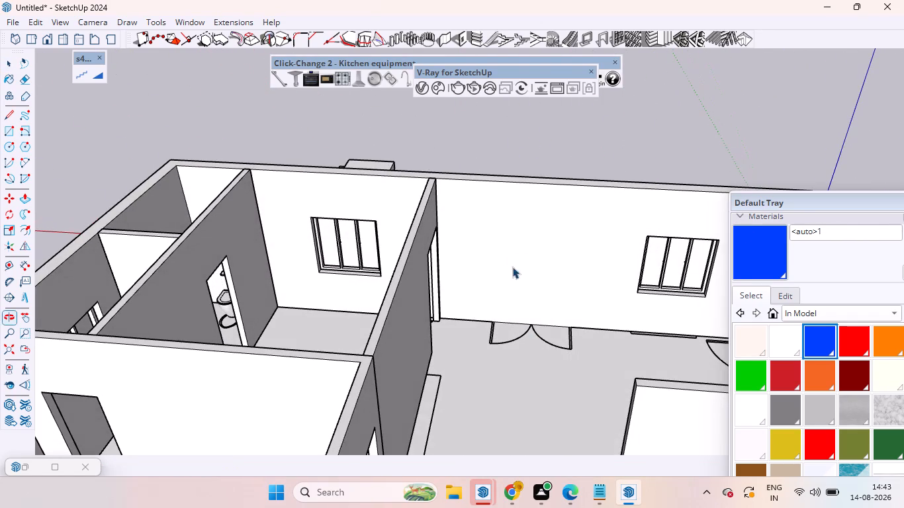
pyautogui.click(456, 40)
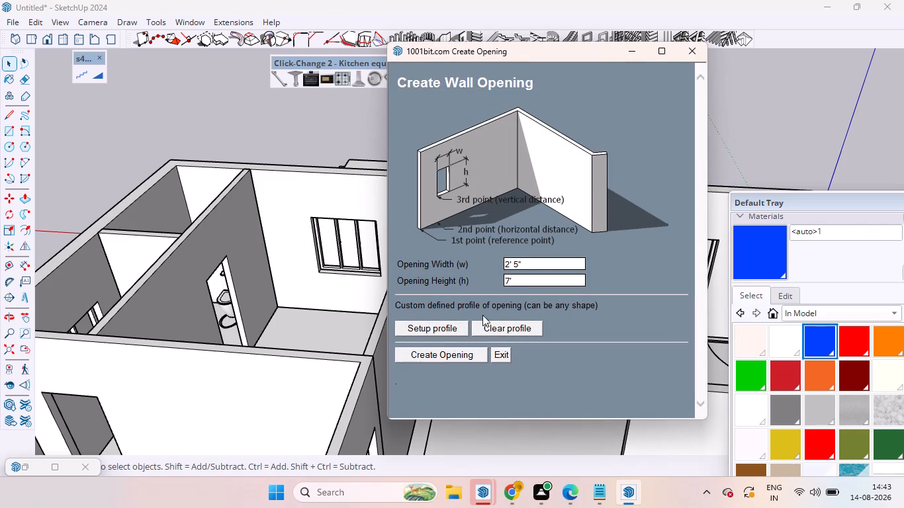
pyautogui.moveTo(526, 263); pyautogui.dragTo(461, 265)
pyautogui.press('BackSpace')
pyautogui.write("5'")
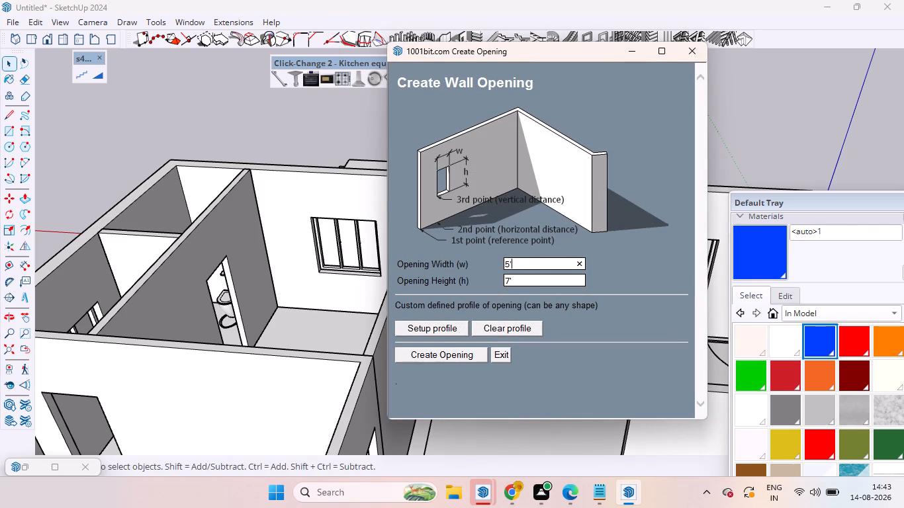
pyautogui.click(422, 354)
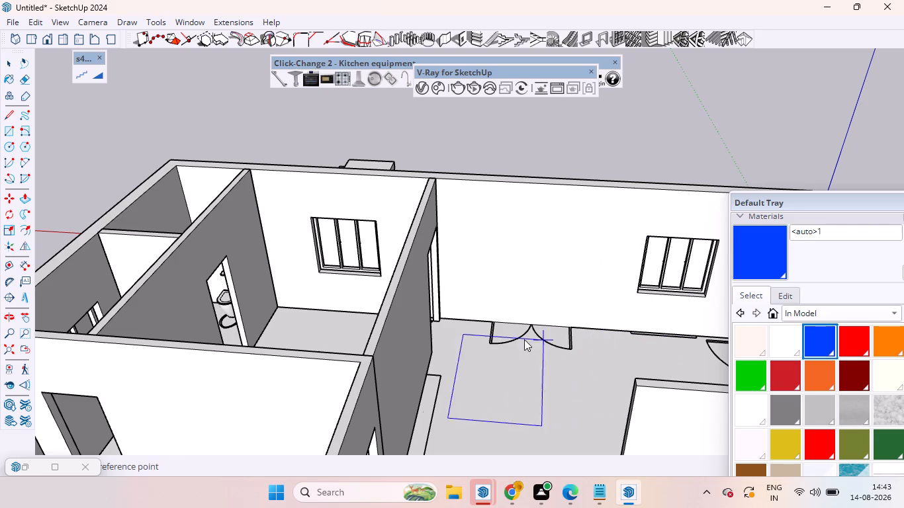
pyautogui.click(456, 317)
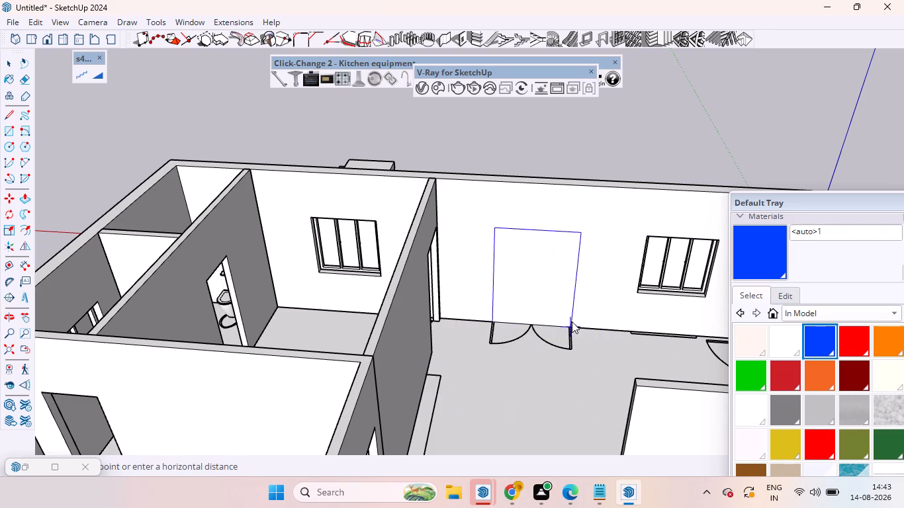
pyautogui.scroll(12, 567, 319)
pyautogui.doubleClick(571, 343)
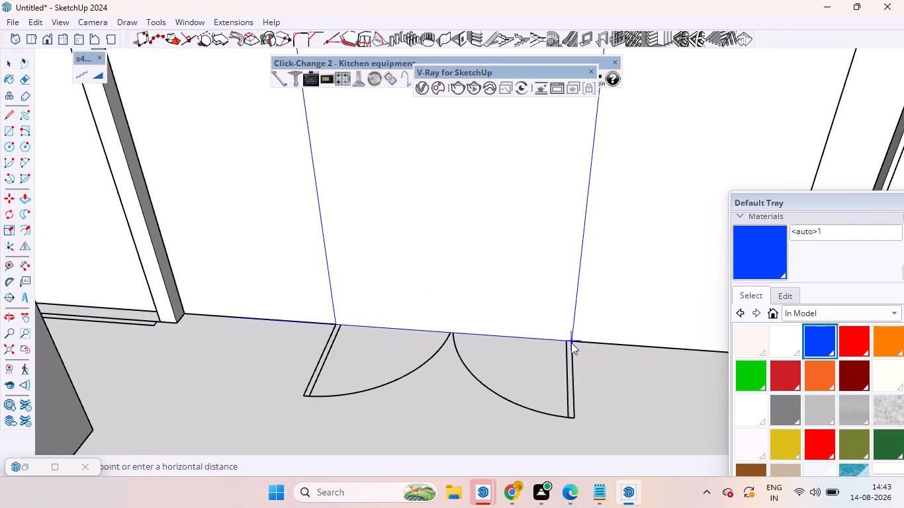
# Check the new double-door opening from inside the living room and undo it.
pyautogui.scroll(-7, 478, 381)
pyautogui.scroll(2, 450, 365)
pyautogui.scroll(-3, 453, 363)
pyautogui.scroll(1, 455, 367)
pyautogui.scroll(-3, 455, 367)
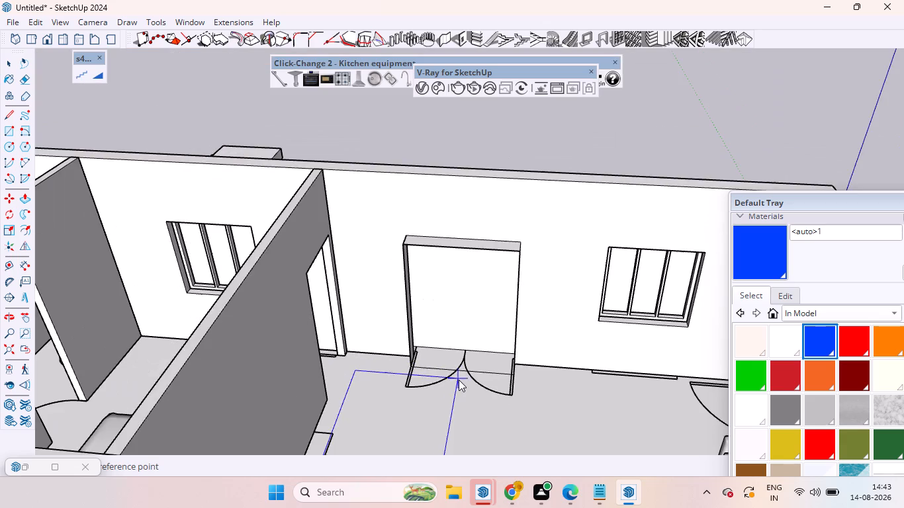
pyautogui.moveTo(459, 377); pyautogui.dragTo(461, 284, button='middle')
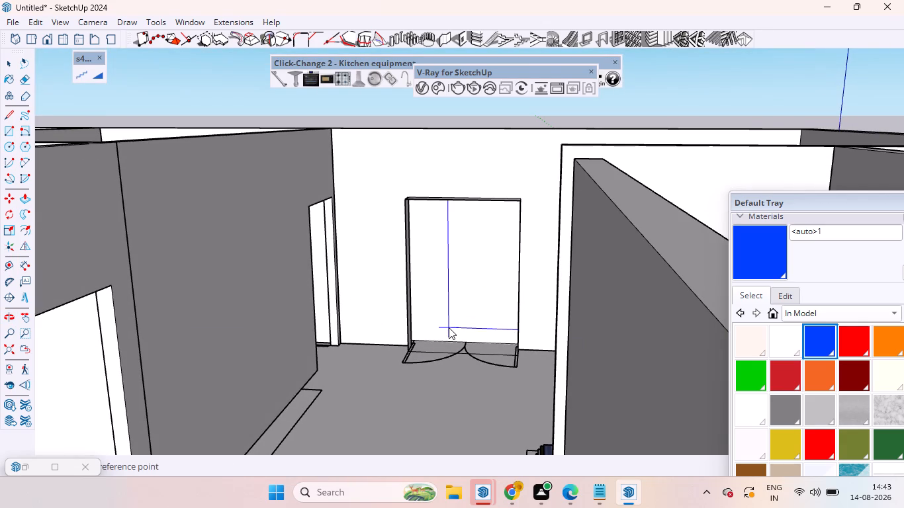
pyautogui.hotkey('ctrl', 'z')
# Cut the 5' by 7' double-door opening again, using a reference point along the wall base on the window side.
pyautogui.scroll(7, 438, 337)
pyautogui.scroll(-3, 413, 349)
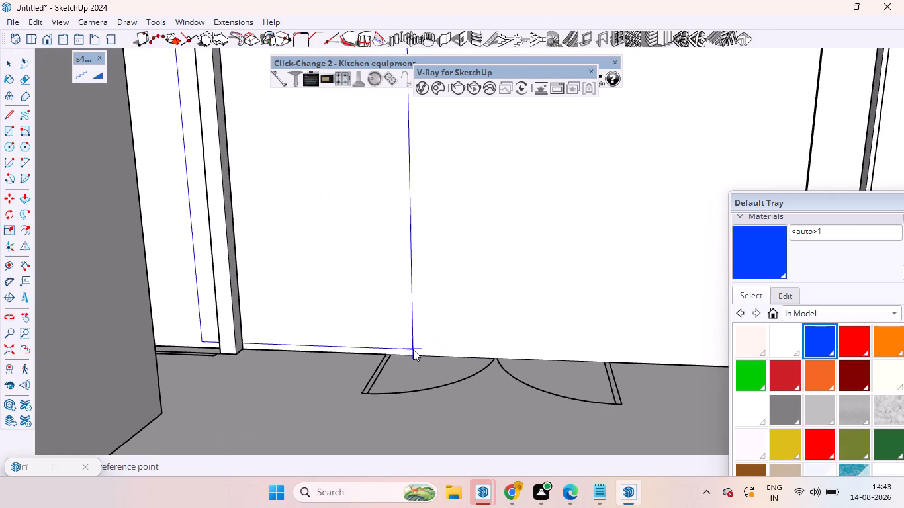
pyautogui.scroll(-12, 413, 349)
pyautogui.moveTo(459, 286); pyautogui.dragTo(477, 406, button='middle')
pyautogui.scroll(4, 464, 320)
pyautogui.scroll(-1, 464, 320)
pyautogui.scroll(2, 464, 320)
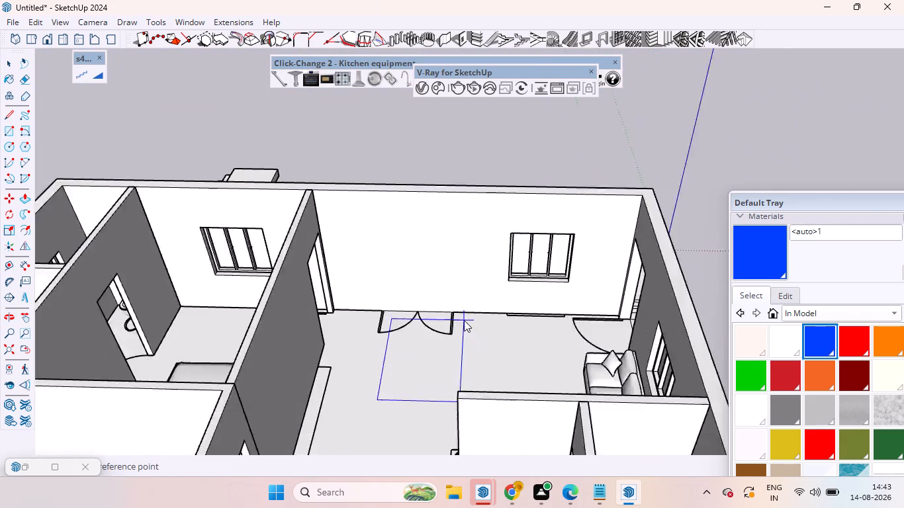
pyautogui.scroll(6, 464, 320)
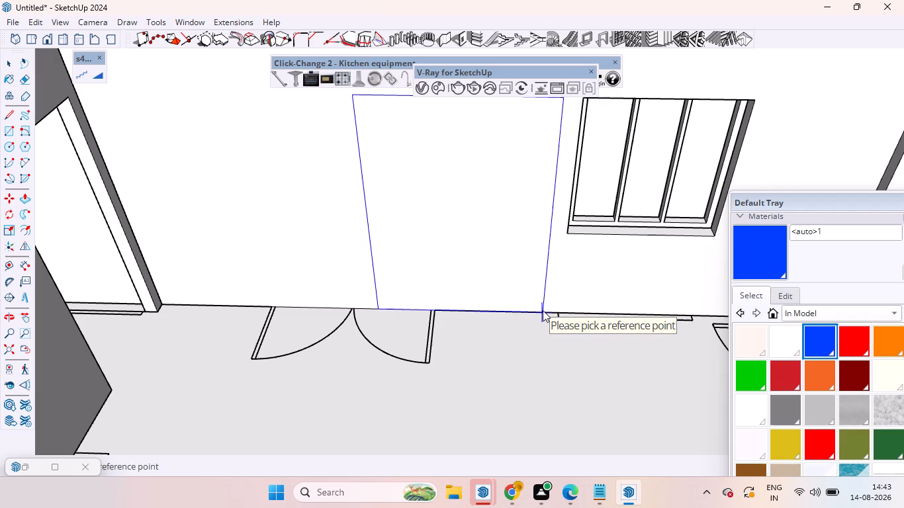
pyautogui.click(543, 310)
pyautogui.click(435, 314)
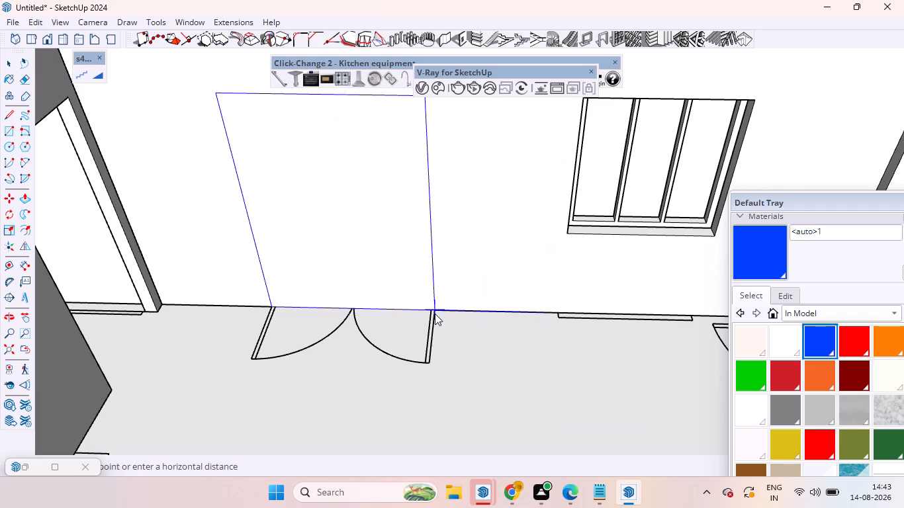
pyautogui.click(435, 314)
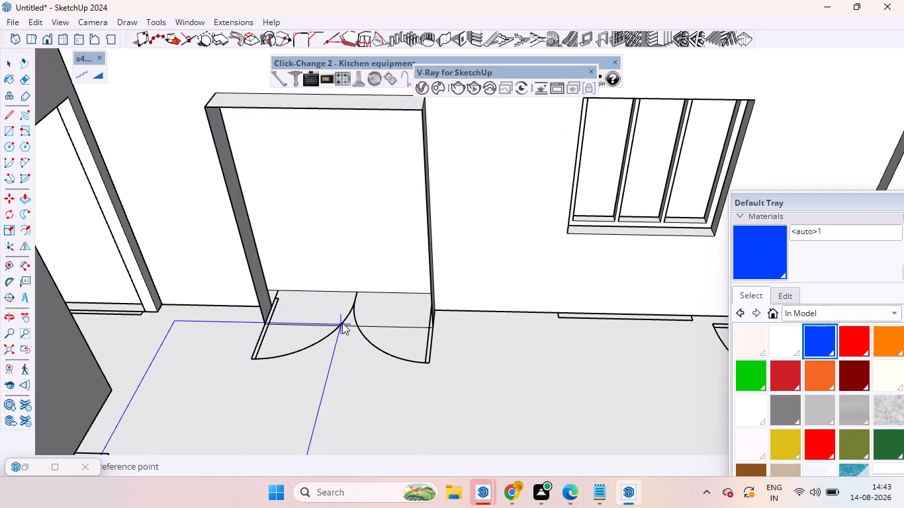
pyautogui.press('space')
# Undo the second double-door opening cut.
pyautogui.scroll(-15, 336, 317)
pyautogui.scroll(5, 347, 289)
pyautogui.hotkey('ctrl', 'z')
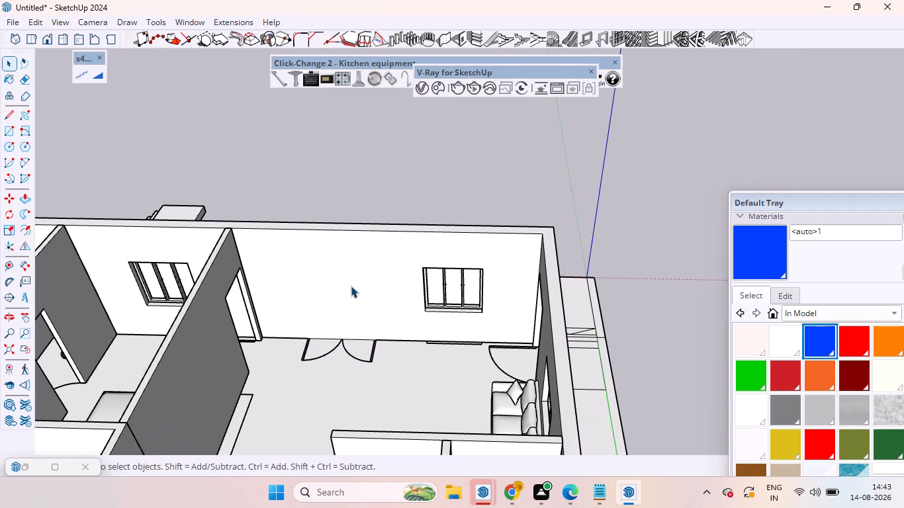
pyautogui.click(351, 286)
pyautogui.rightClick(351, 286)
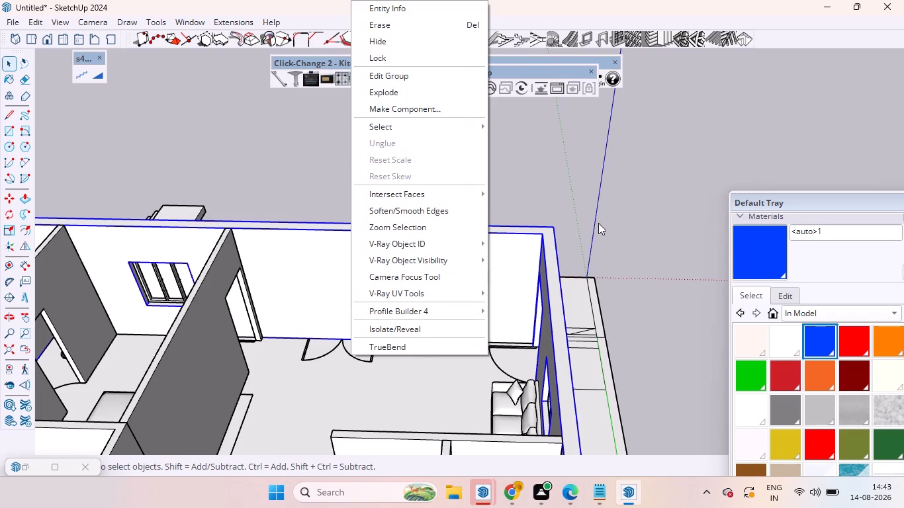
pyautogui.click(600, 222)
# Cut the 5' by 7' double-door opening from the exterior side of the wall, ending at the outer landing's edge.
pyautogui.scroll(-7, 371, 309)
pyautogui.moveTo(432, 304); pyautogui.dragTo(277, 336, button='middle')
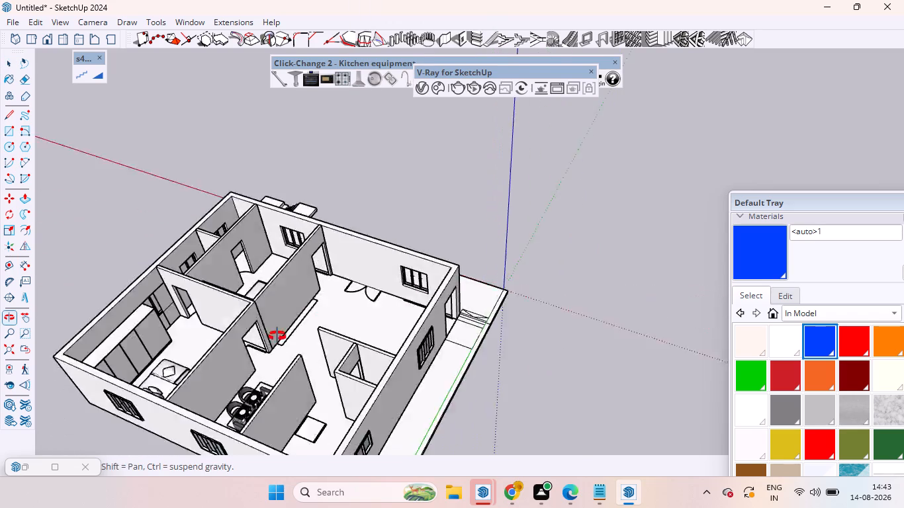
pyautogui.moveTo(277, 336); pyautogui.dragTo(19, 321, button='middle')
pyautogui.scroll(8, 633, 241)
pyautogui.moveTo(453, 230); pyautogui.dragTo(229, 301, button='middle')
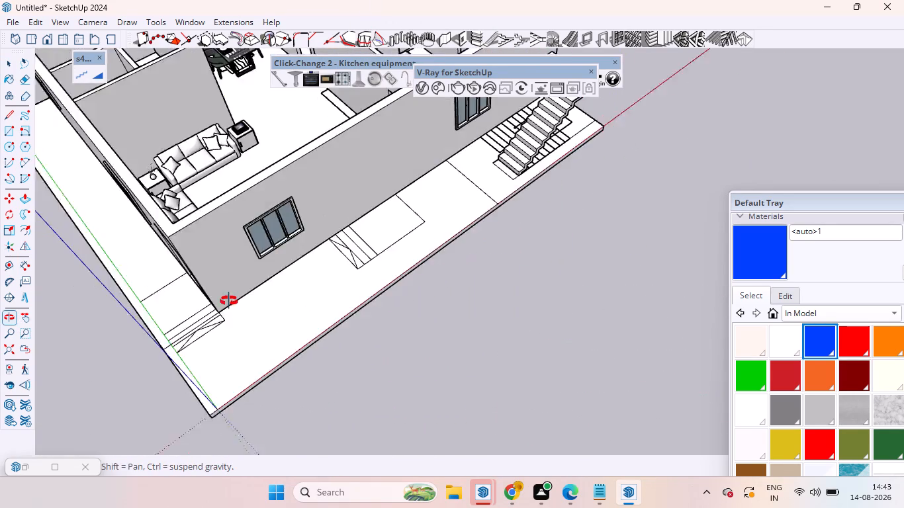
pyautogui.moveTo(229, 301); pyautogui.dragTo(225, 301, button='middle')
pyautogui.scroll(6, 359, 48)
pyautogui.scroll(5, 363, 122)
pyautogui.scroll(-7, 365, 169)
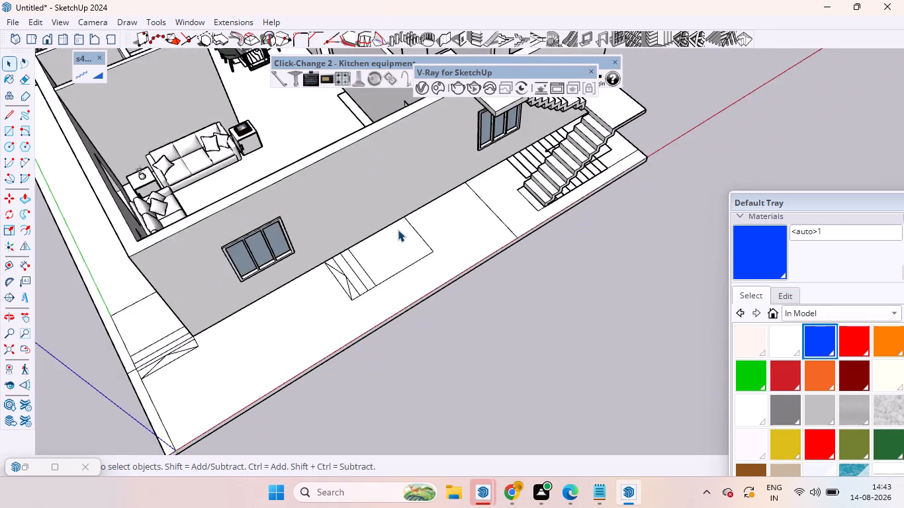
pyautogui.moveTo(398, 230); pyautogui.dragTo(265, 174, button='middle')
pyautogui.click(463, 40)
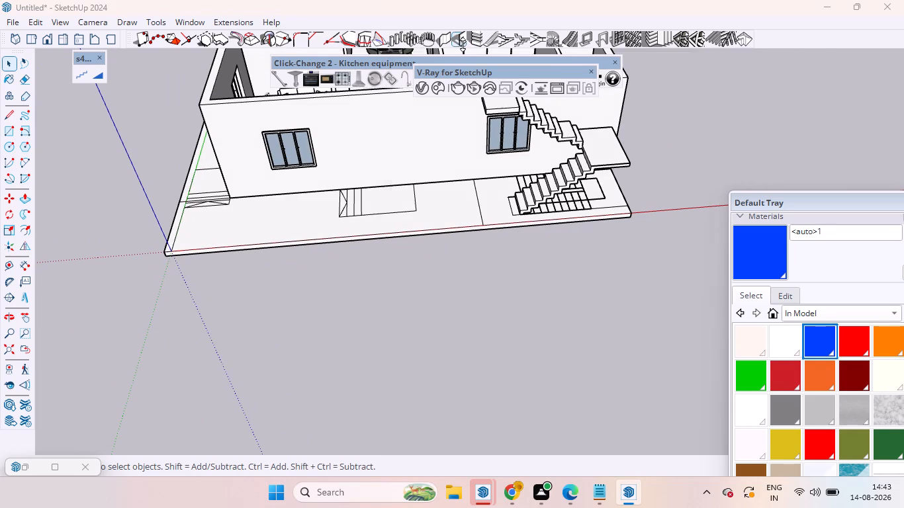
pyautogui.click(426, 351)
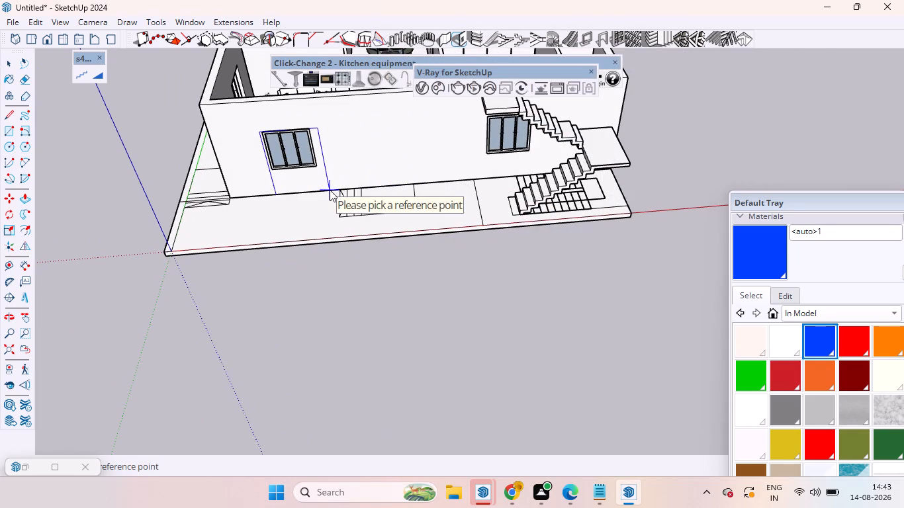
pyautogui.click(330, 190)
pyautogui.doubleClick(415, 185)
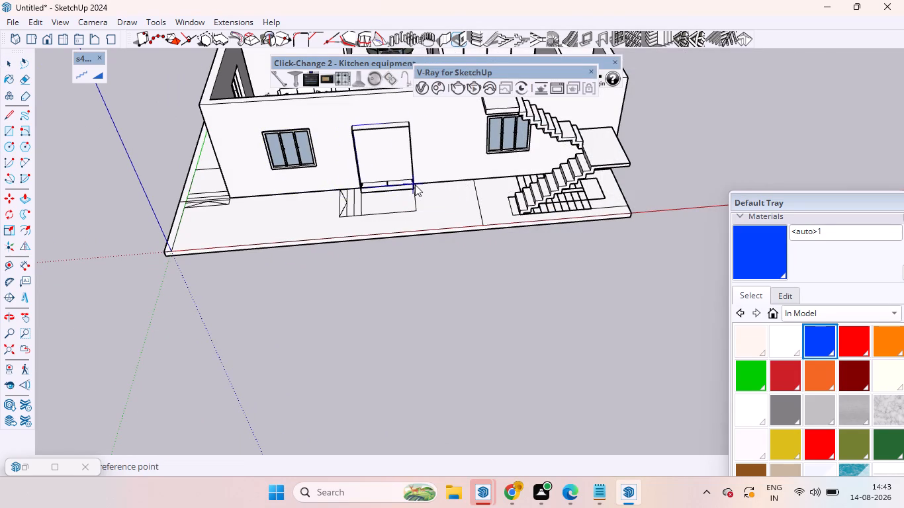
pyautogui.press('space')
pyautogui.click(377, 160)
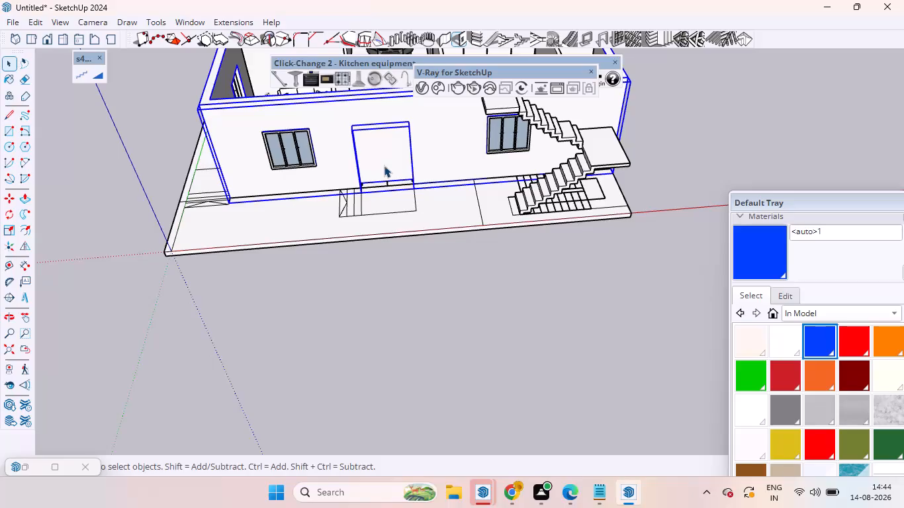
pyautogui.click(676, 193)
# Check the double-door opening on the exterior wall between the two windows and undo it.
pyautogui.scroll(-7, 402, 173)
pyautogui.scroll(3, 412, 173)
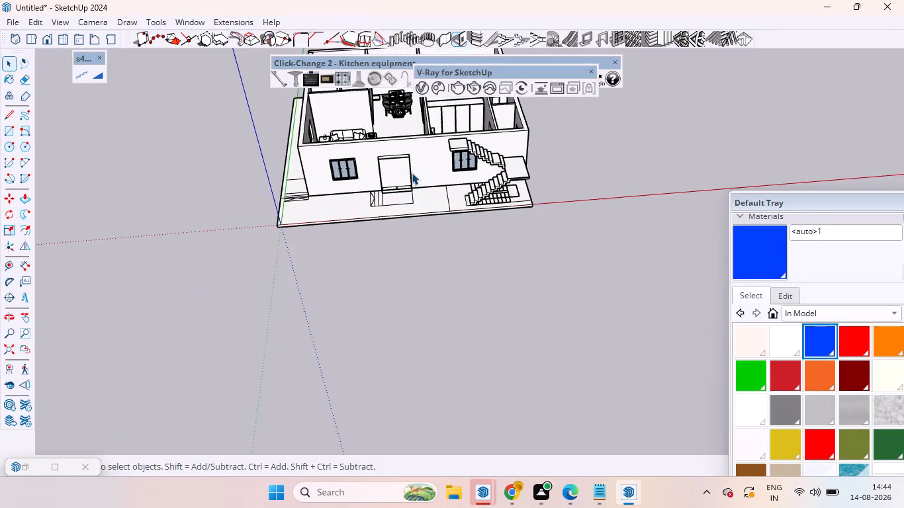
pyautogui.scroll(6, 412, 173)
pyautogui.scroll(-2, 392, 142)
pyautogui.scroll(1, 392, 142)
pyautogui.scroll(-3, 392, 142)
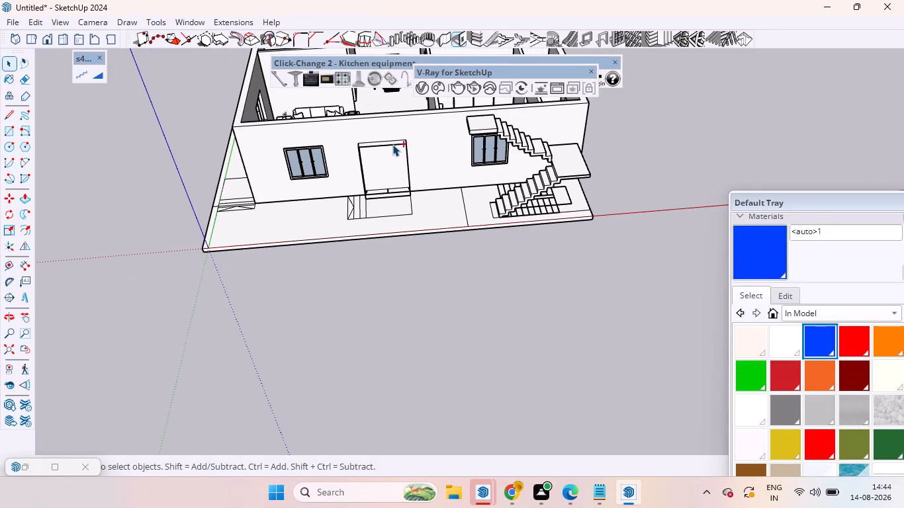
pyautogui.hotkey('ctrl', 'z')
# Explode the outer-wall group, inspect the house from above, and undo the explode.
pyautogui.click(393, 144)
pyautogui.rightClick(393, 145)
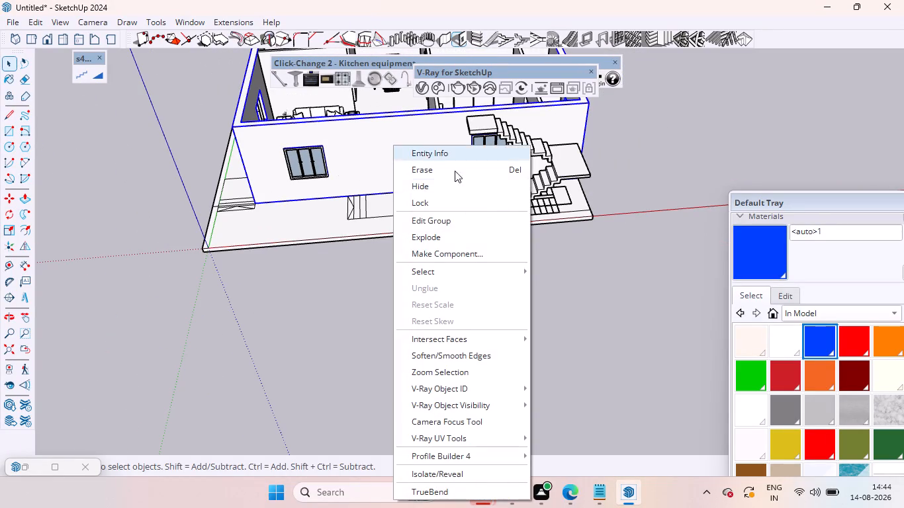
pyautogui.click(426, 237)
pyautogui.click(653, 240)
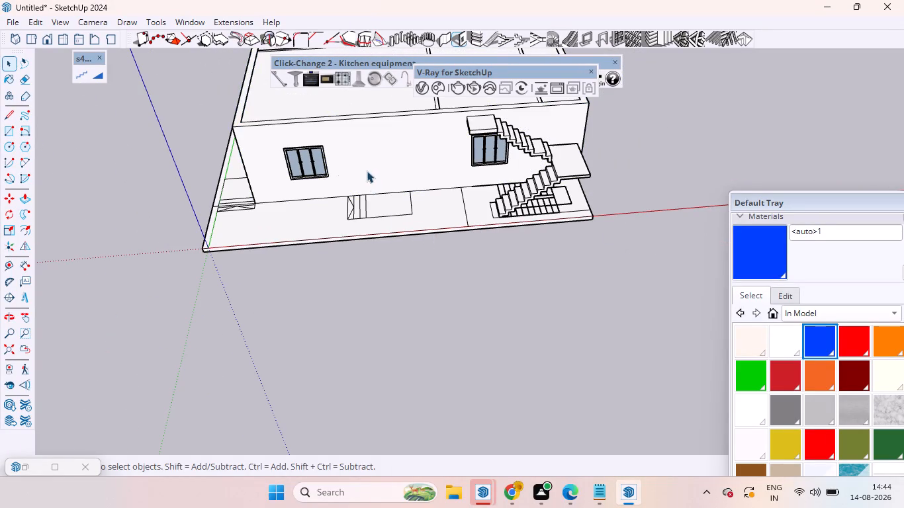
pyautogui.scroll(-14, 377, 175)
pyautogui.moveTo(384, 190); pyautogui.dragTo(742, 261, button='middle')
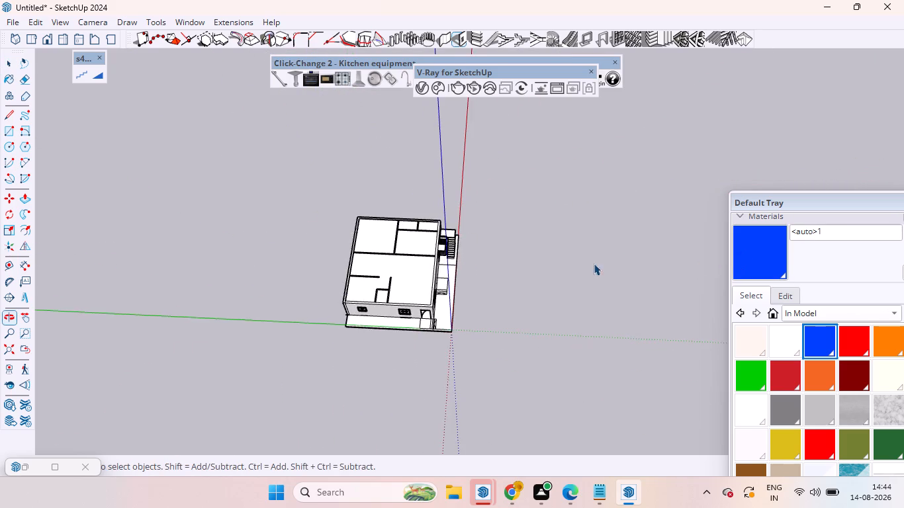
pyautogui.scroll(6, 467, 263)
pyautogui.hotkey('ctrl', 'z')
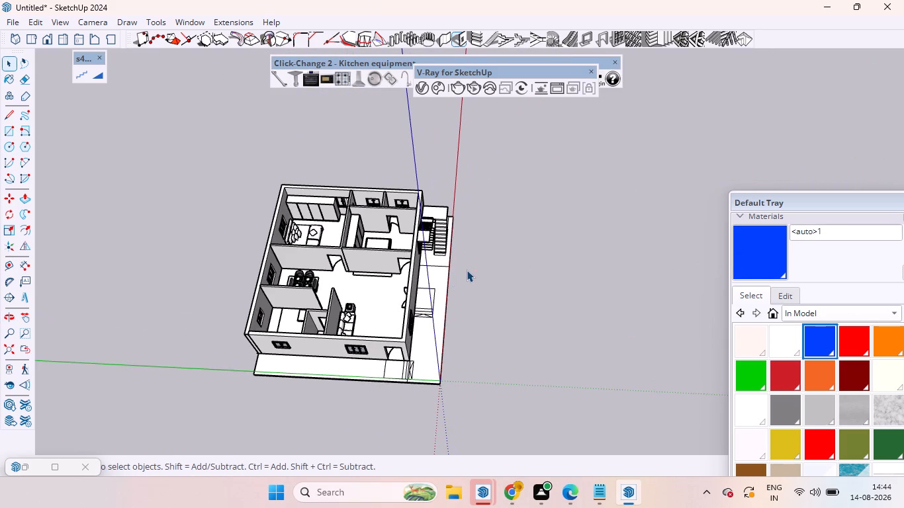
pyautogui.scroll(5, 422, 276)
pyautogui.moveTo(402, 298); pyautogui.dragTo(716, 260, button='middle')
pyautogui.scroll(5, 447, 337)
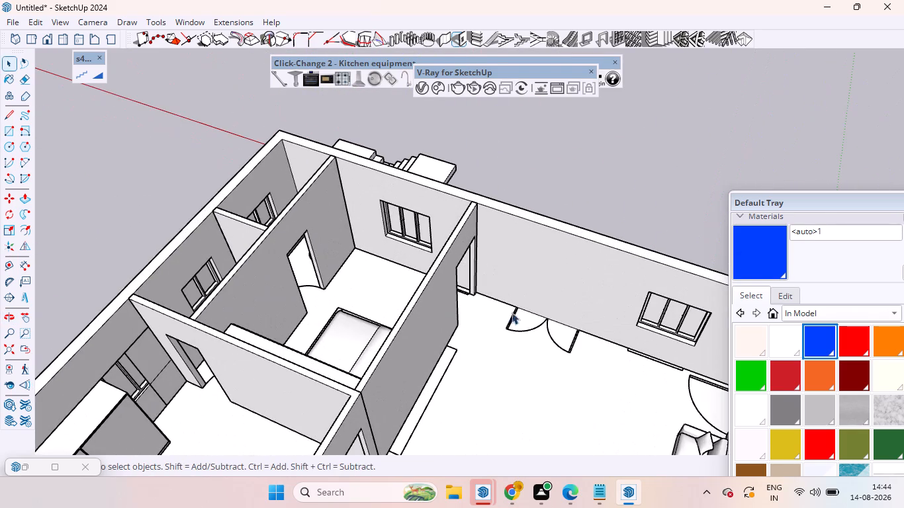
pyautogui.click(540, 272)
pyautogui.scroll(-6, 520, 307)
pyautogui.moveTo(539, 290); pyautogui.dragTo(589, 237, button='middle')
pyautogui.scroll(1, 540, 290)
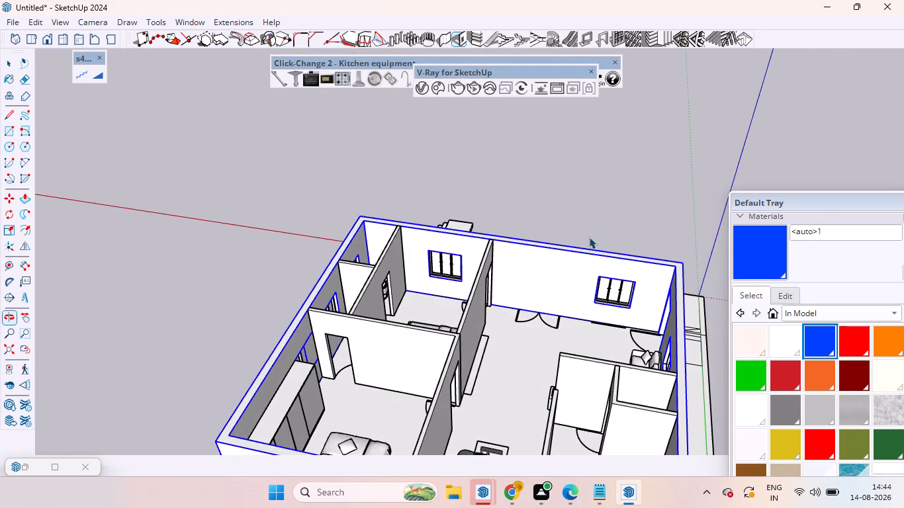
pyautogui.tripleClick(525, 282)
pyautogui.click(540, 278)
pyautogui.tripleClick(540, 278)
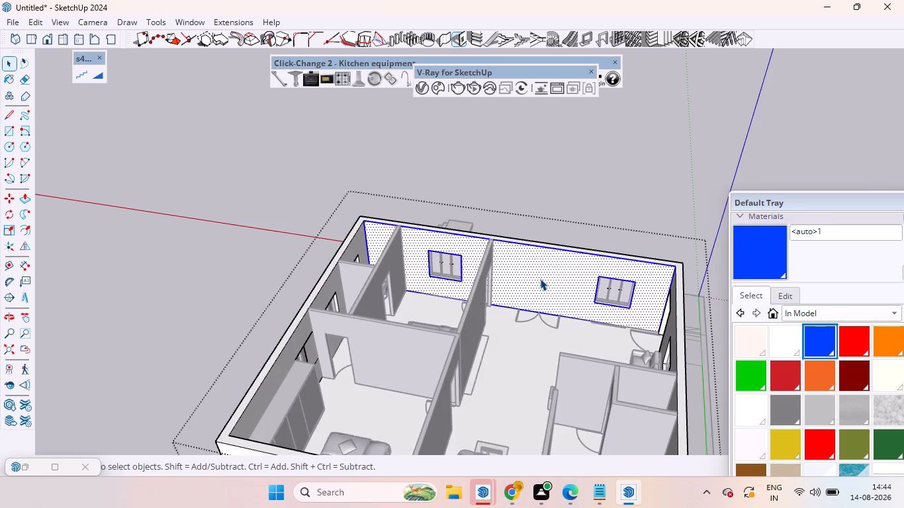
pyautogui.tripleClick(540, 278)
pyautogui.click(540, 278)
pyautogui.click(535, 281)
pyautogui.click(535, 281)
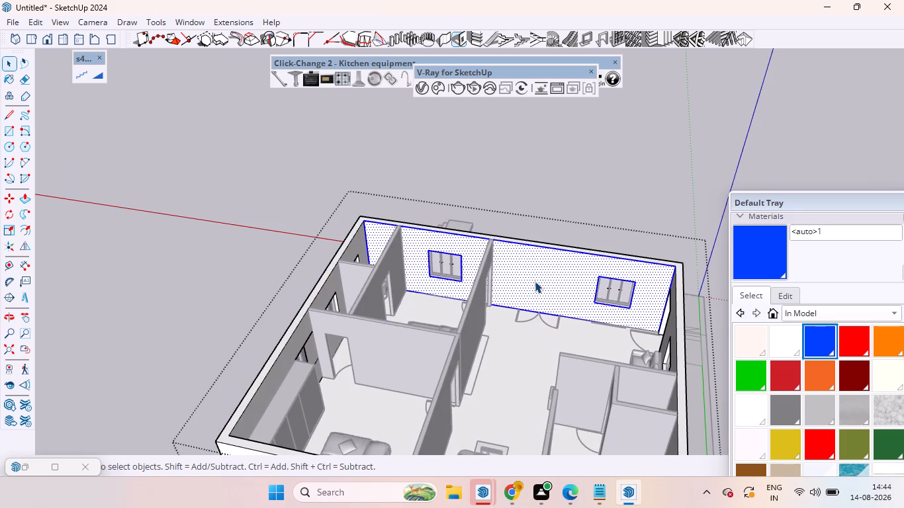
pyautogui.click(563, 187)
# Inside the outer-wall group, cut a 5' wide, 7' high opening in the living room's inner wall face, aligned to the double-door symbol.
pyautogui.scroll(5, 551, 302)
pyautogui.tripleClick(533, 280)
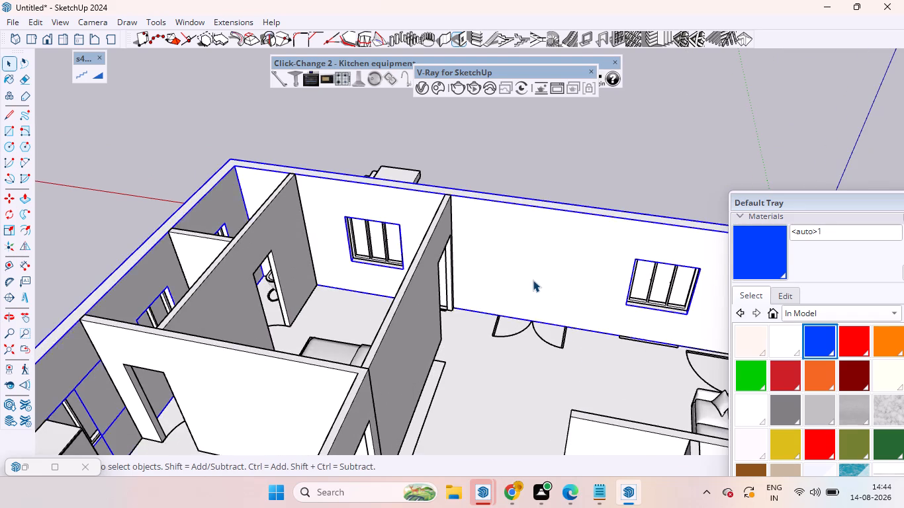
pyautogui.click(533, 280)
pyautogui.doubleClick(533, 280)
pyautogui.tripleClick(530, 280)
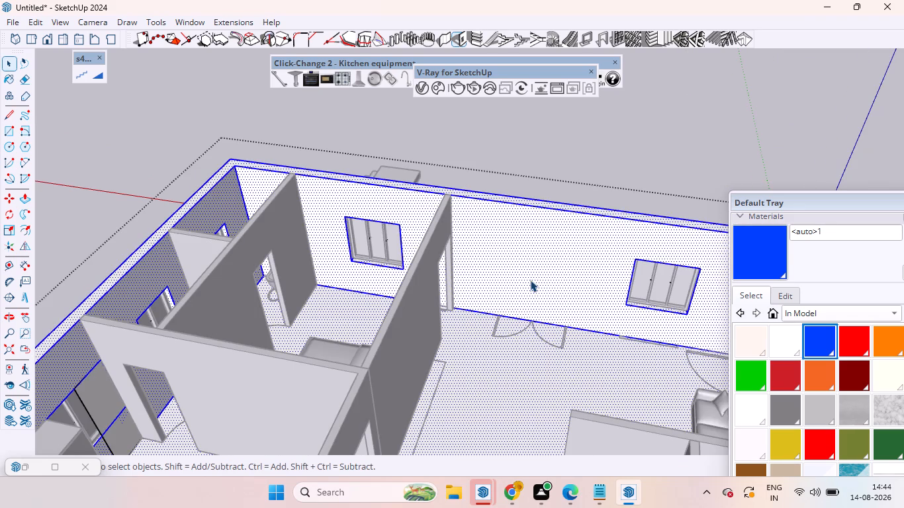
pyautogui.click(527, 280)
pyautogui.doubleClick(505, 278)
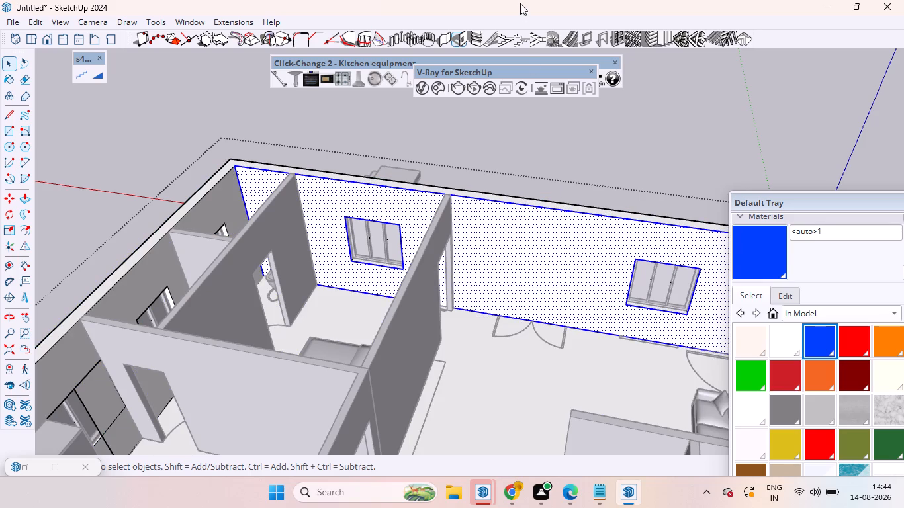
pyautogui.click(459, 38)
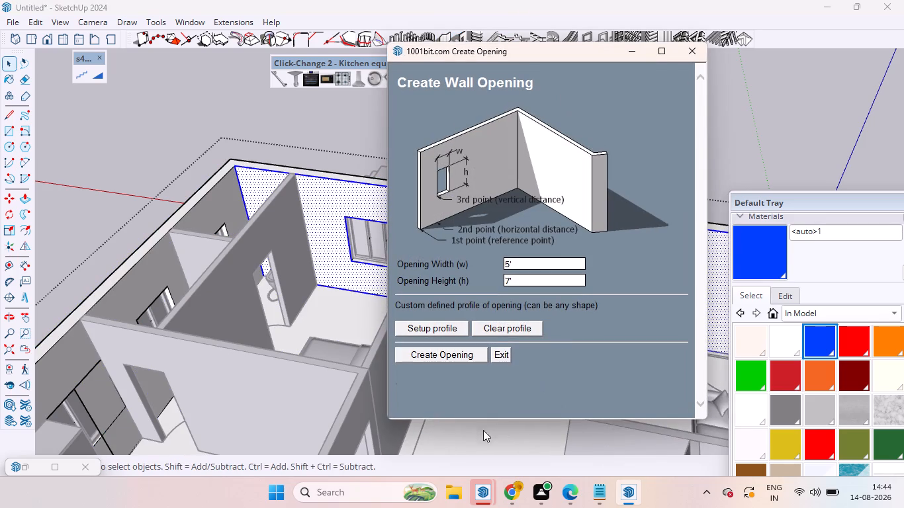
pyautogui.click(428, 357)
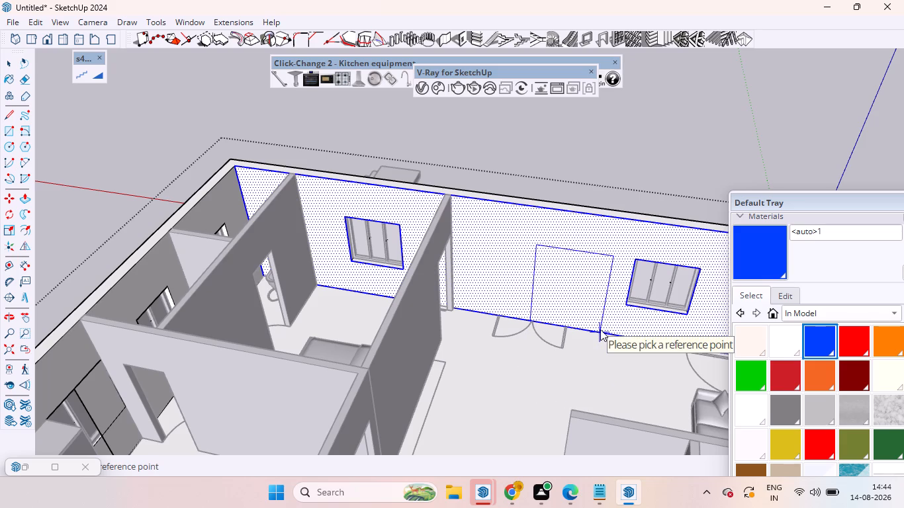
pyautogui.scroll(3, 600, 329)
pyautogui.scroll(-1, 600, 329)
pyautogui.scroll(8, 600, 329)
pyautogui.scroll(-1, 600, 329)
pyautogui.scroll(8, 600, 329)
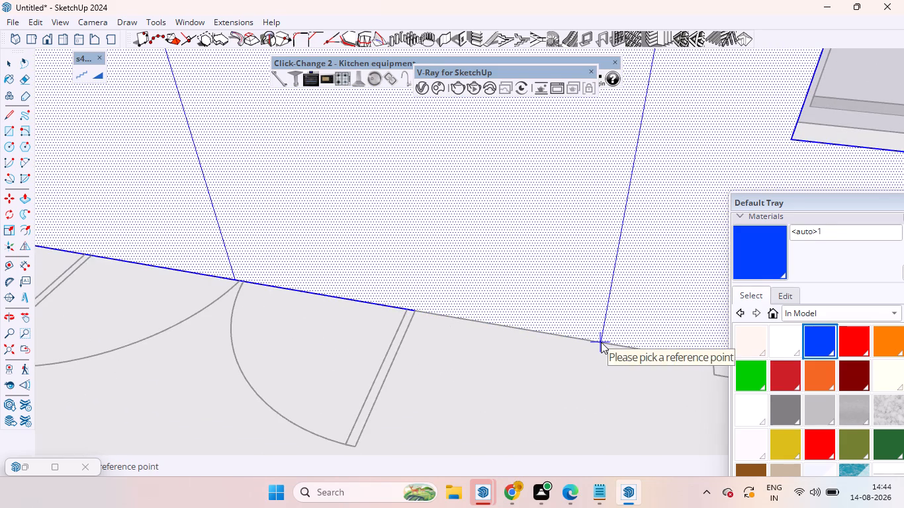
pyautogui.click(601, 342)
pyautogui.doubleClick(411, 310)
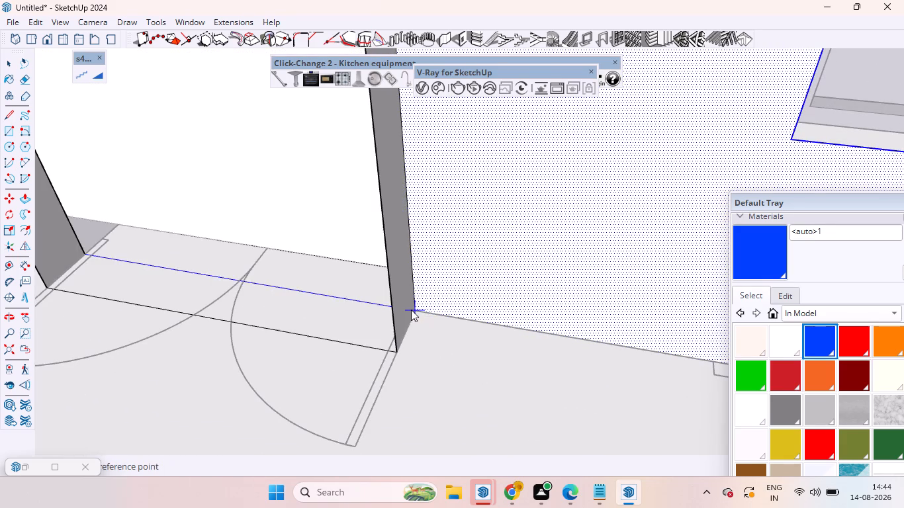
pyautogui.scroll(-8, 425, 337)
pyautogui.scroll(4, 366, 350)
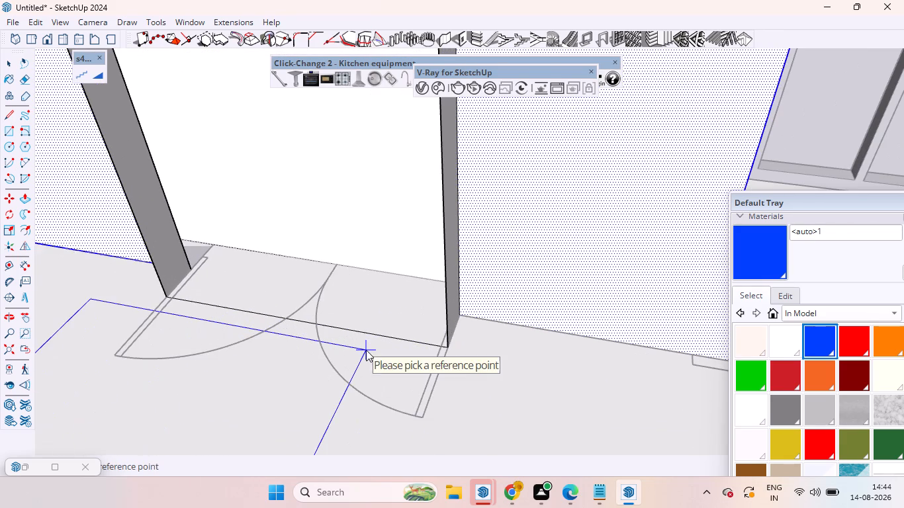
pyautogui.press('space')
# Examine the new double-door opening from outside the house and inside the living room, including how it sits in the wall group.
pyautogui.scroll(-20, 317, 353)
pyautogui.scroll(1, 274, 364)
pyautogui.scroll(-2, 274, 364)
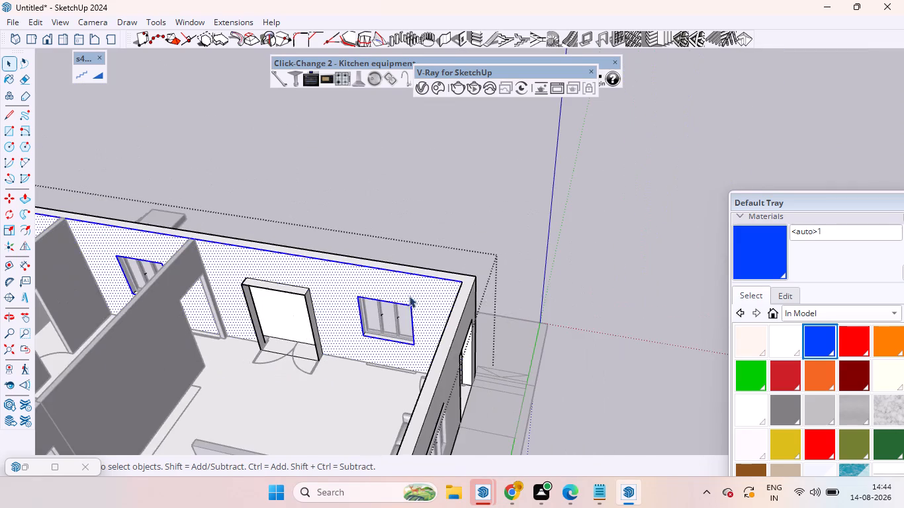
pyautogui.moveTo(410, 292); pyautogui.dragTo(0, 282, button='middle')
pyautogui.scroll(5, 318, 208)
pyautogui.scroll(-6, 386, 235)
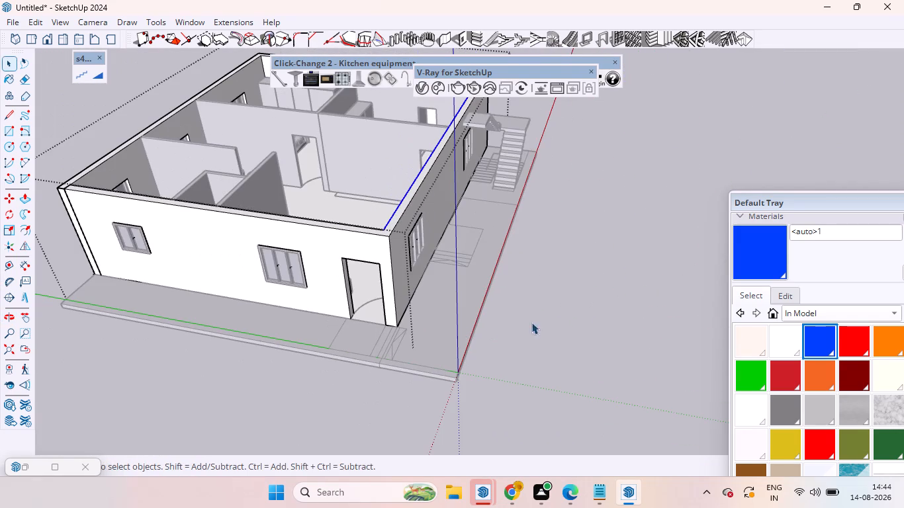
pyautogui.click(592, 315)
pyautogui.moveTo(388, 181); pyautogui.dragTo(720, 198, button='middle')
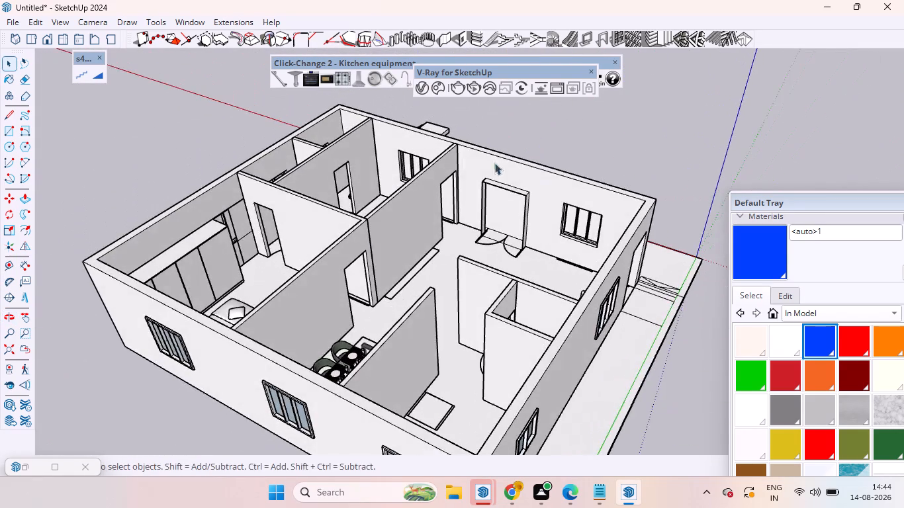
pyautogui.scroll(10, 484, 161)
pyautogui.scroll(4, 517, 231)
pyautogui.click(496, 288)
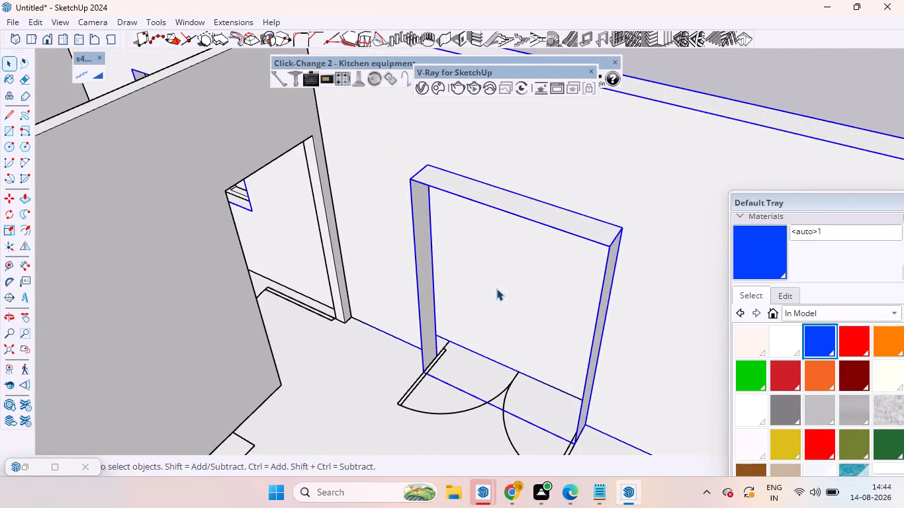
pyautogui.scroll(-14, 496, 288)
pyautogui.click(569, 199)
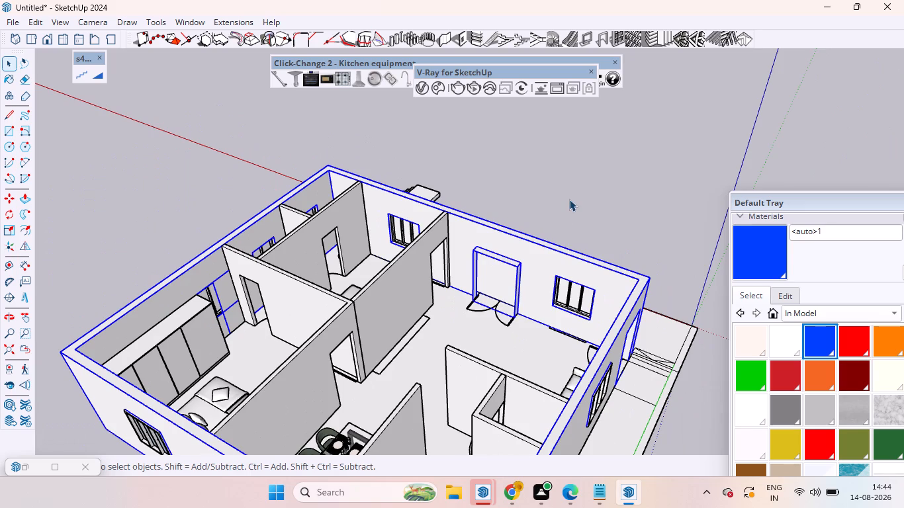
pyautogui.click(491, 255)
pyautogui.click(559, 226)
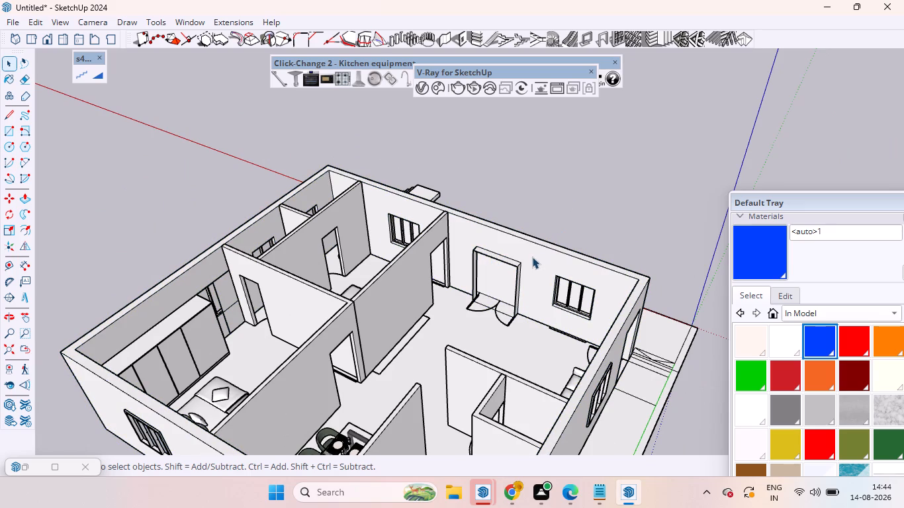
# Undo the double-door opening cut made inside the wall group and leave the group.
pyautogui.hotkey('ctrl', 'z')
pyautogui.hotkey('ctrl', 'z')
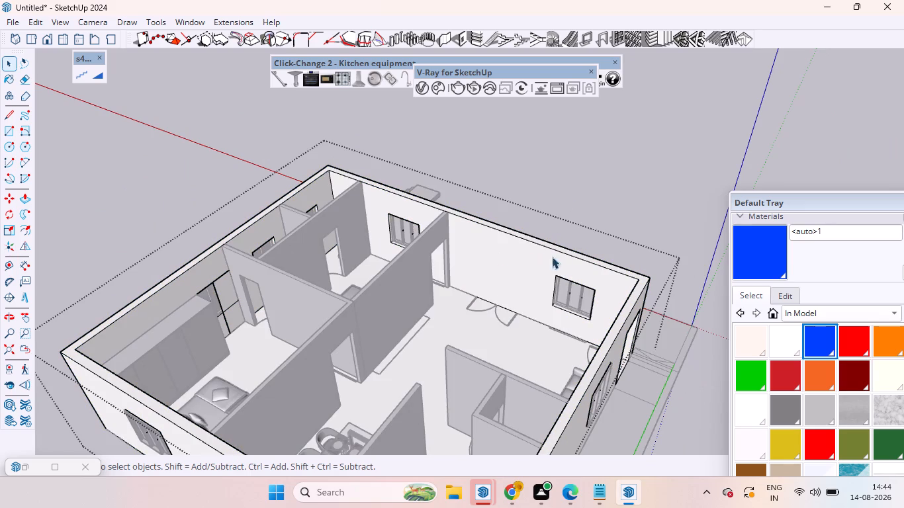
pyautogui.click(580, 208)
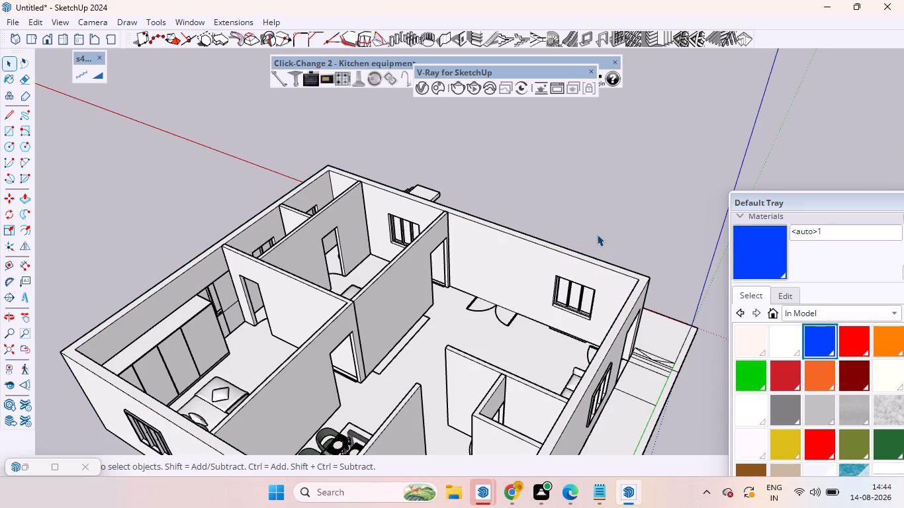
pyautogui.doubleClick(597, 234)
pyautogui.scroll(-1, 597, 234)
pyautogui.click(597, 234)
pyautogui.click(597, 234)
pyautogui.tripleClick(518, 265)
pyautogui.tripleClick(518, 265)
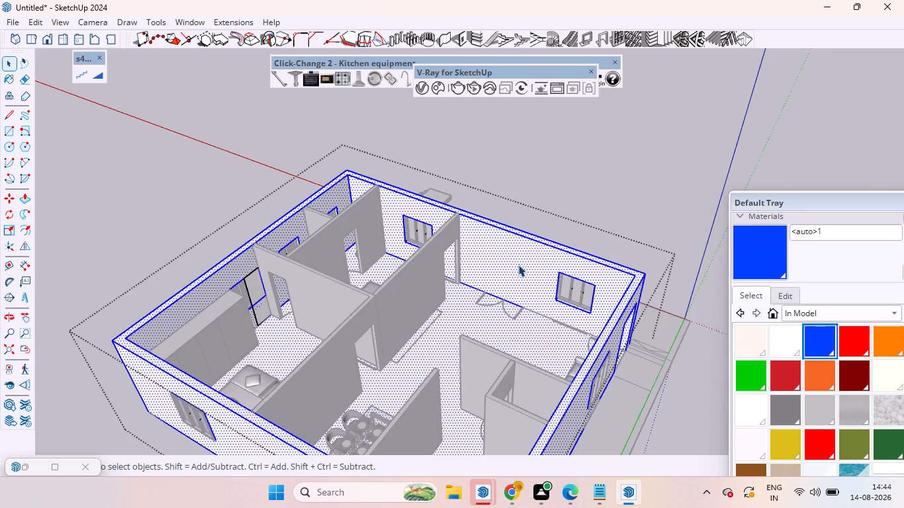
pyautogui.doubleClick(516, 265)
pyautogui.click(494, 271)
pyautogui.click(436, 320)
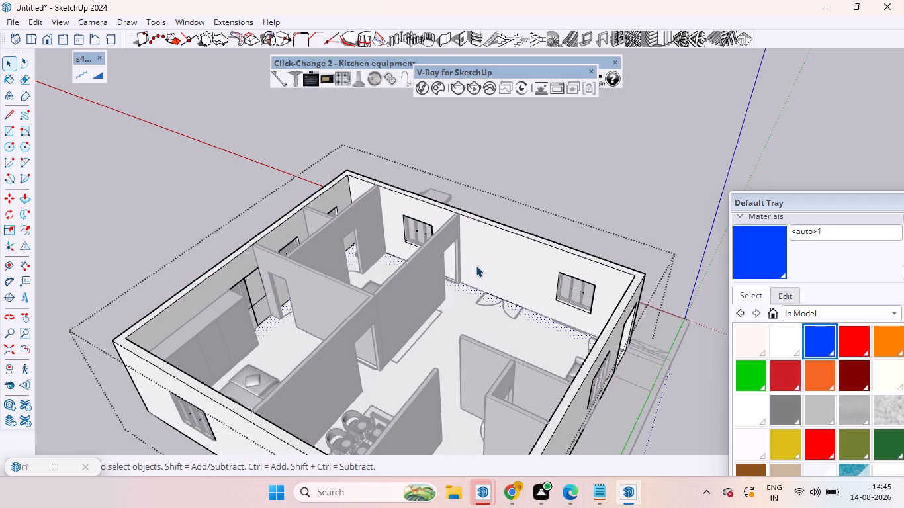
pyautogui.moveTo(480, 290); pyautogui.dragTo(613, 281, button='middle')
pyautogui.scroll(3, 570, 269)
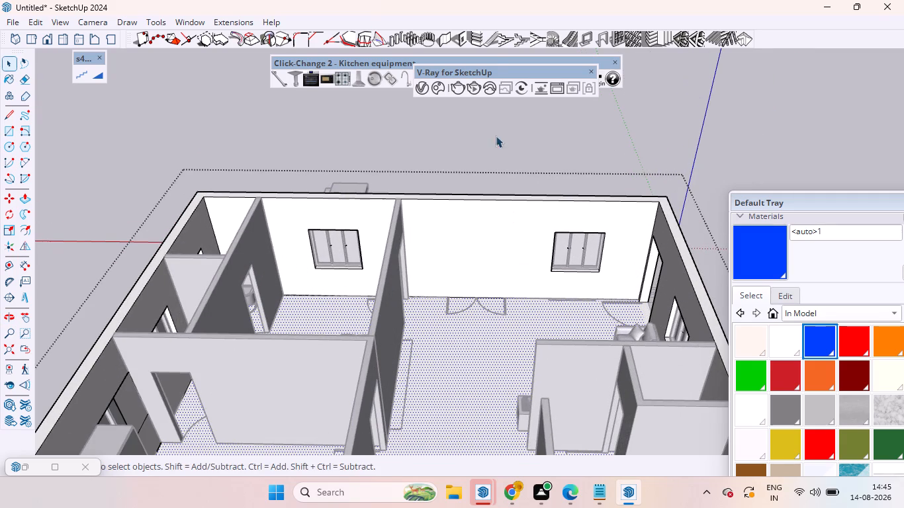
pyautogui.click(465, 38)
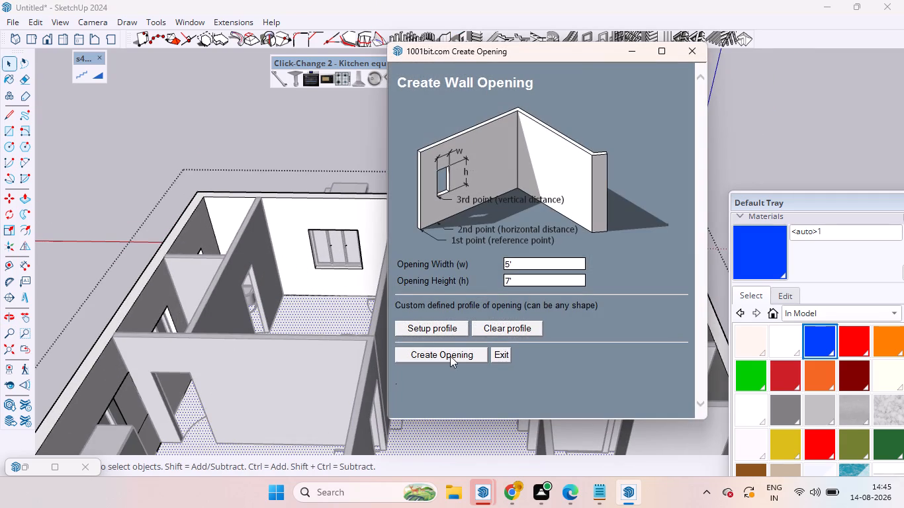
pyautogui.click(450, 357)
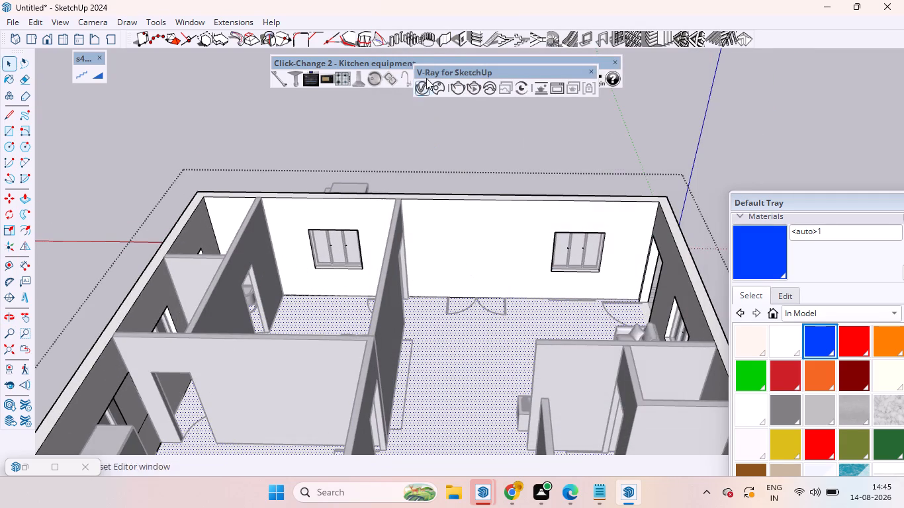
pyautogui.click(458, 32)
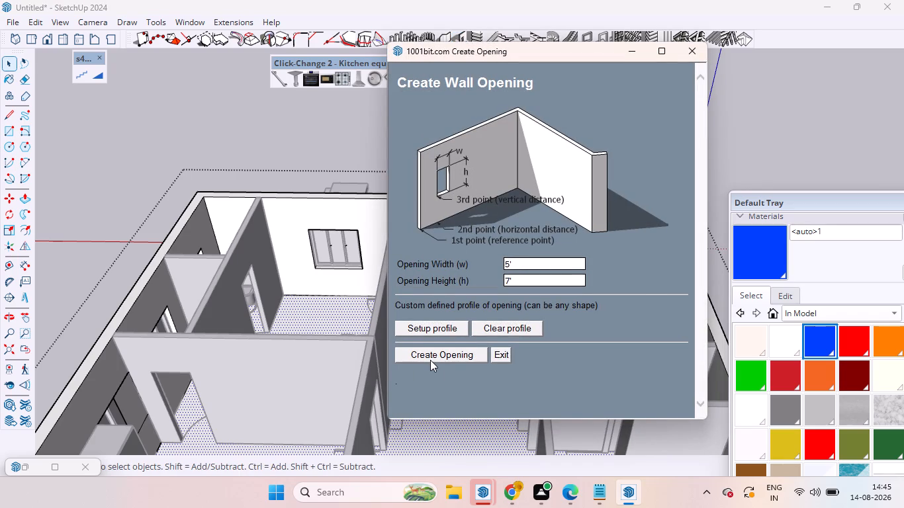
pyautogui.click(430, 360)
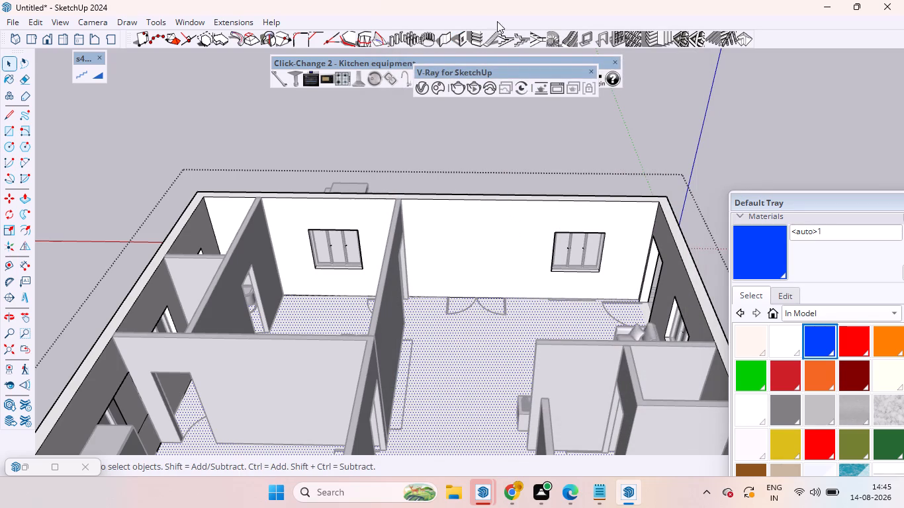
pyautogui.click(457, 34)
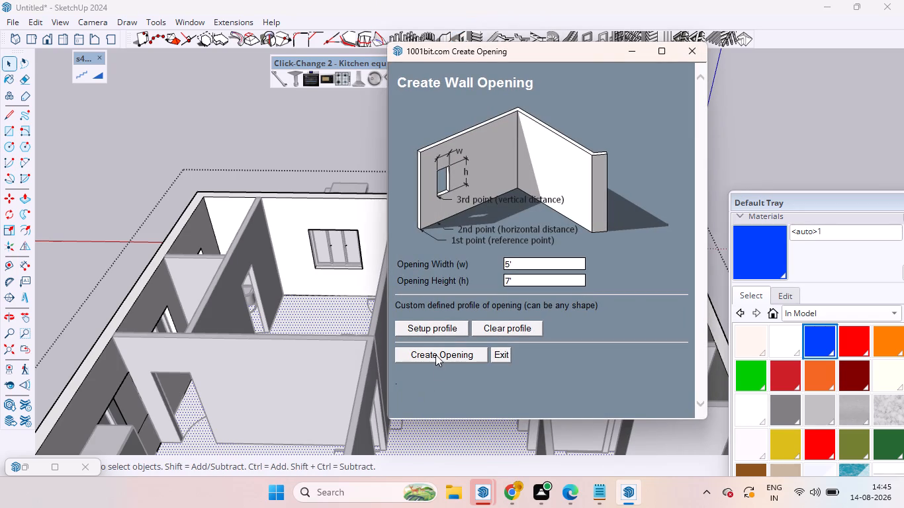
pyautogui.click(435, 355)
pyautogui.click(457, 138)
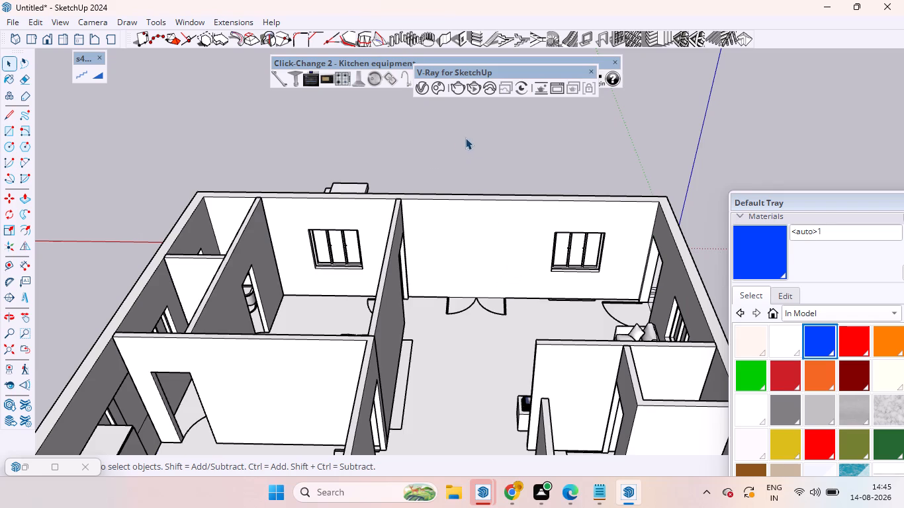
# With the wall group closed, create a 5' wide, 7' high opening in the living room's front wall, aligned to the double-door symbol.
pyautogui.click(460, 36)
pyautogui.click(433, 360)
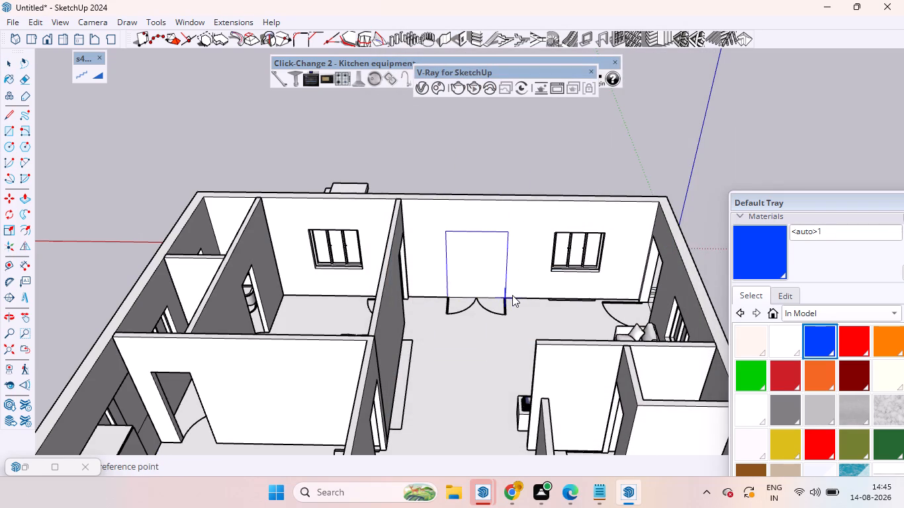
pyautogui.scroll(1, 509, 297)
pyautogui.scroll(-1, 509, 297)
pyautogui.scroll(11, 509, 297)
pyautogui.scroll(-1, 503, 306)
pyautogui.scroll(6, 503, 306)
pyautogui.scroll(-1, 503, 305)
pyautogui.scroll(5, 503, 305)
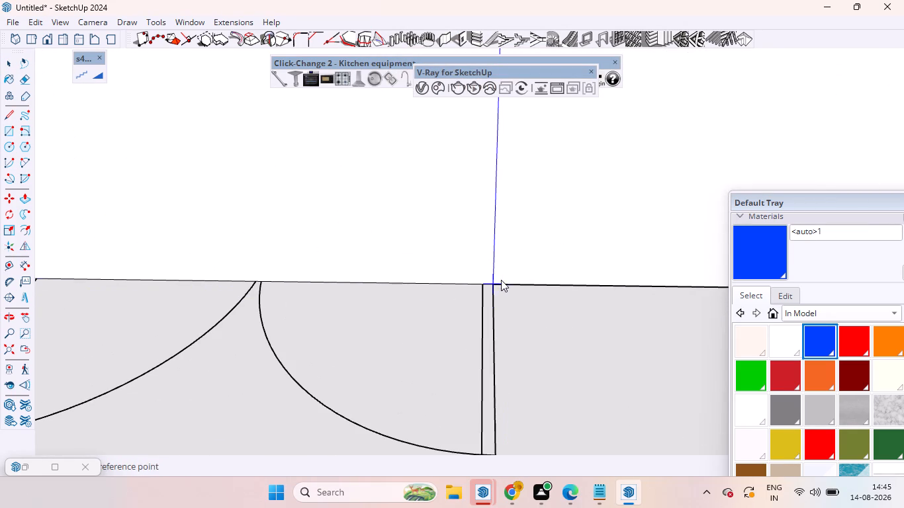
pyautogui.doubleClick(492, 284)
pyautogui.scroll(-8, 322, 314)
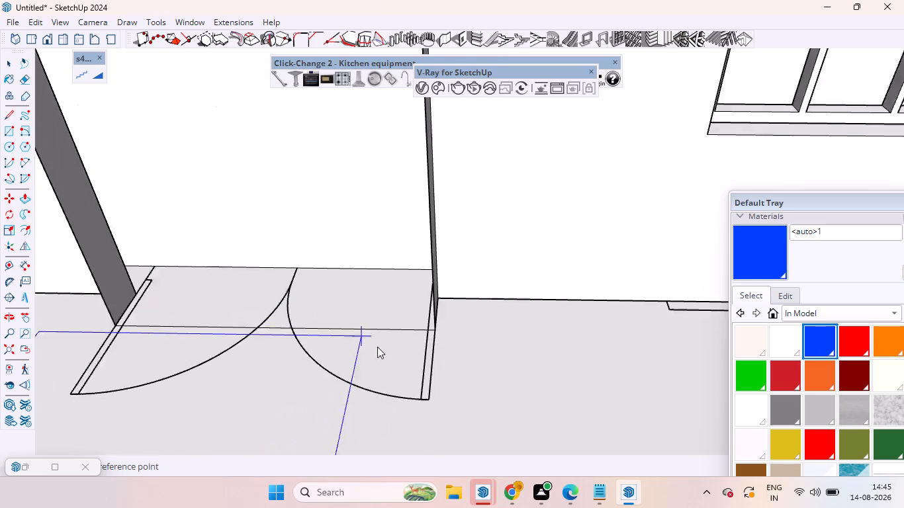
pyautogui.scroll(-8, 306, 341)
pyautogui.click(333, 365)
pyautogui.press('space')
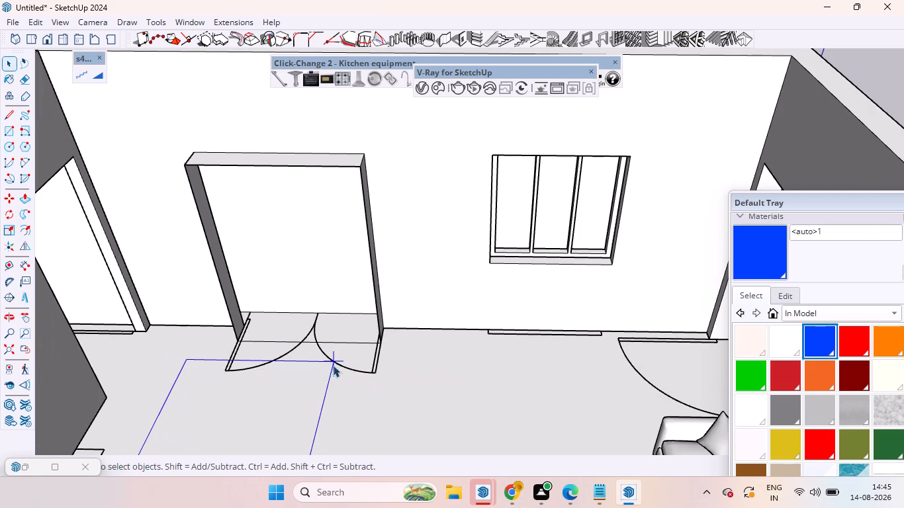
# Examine the new double-door opening from above and inside the living room, including its jambs and threshold.
pyautogui.scroll(-5, 312, 290)
pyautogui.moveTo(316, 312); pyautogui.dragTo(161, 342, button='middle')
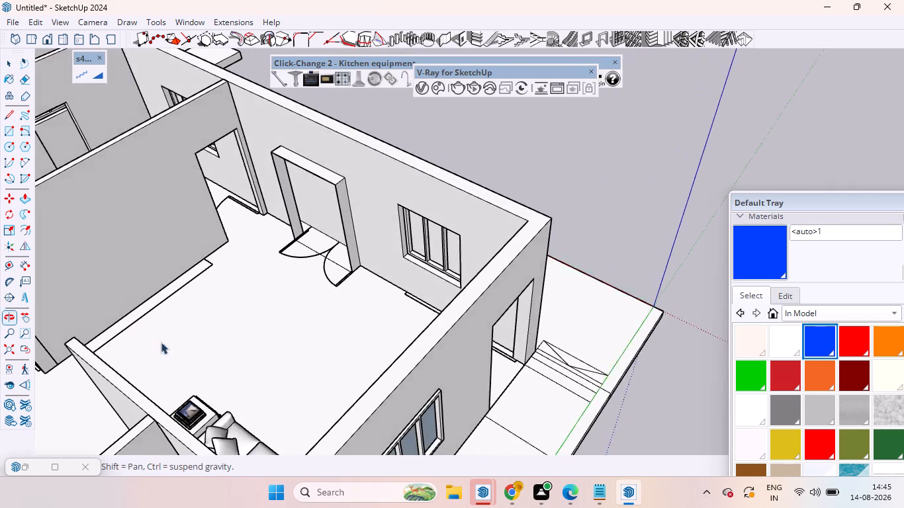
pyautogui.moveTo(161, 342); pyautogui.dragTo(161, 351, button='middle')
pyautogui.scroll(10, 273, 237)
pyautogui.moveTo(326, 241); pyautogui.dragTo(281, 252, button='middle')
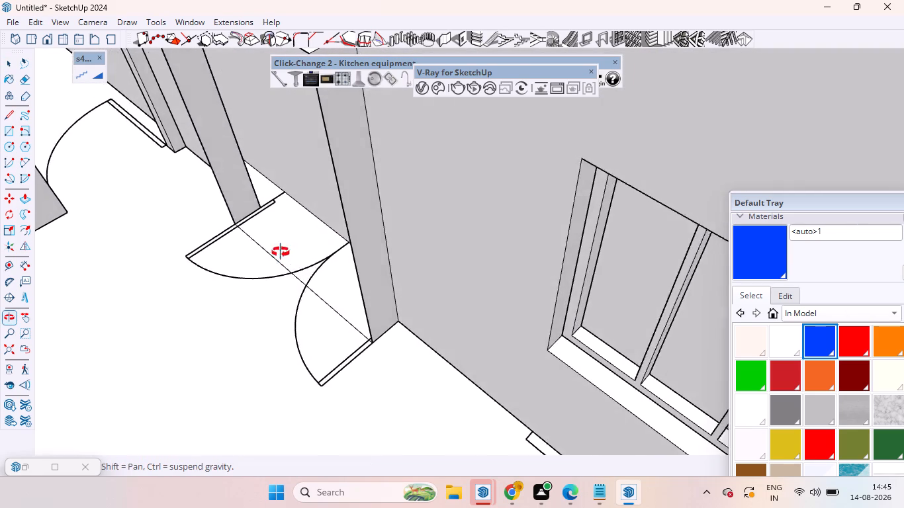
pyautogui.moveTo(281, 252); pyautogui.dragTo(266, 232, button='middle')
pyautogui.scroll(-4, 328, 263)
pyautogui.scroll(1, 332, 273)
pyautogui.scroll(-6, 334, 275)
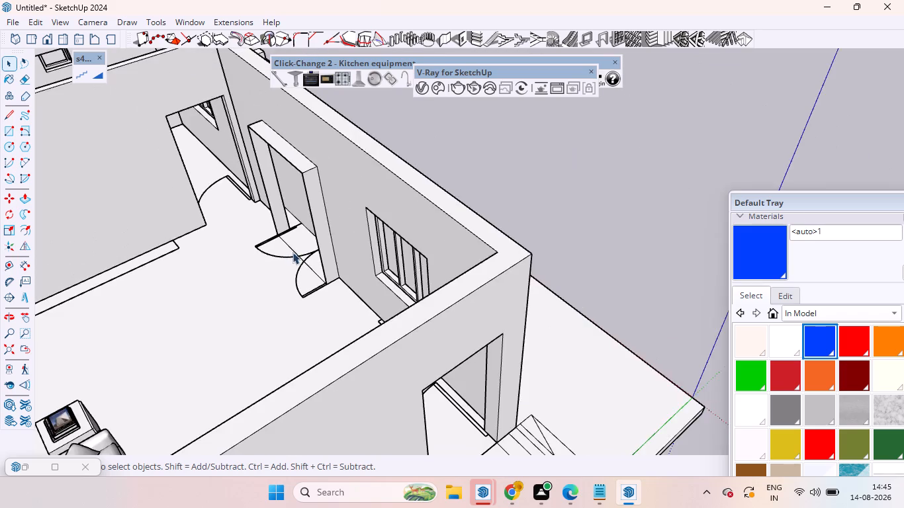
pyautogui.moveTo(297, 256); pyautogui.dragTo(493, 215, button='middle')
pyautogui.scroll(-5, 424, 267)
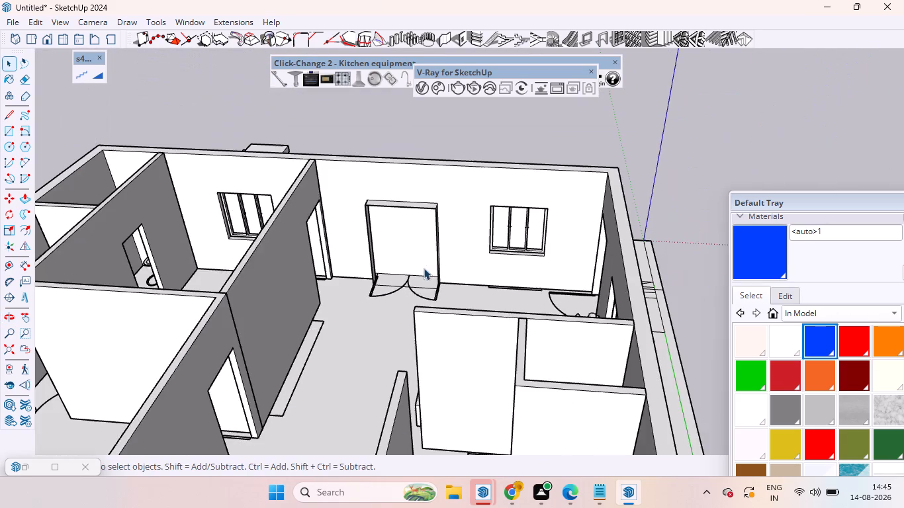
pyautogui.scroll(3, 394, 249)
pyautogui.moveTo(400, 248); pyautogui.dragTo(301, 233, button='middle')
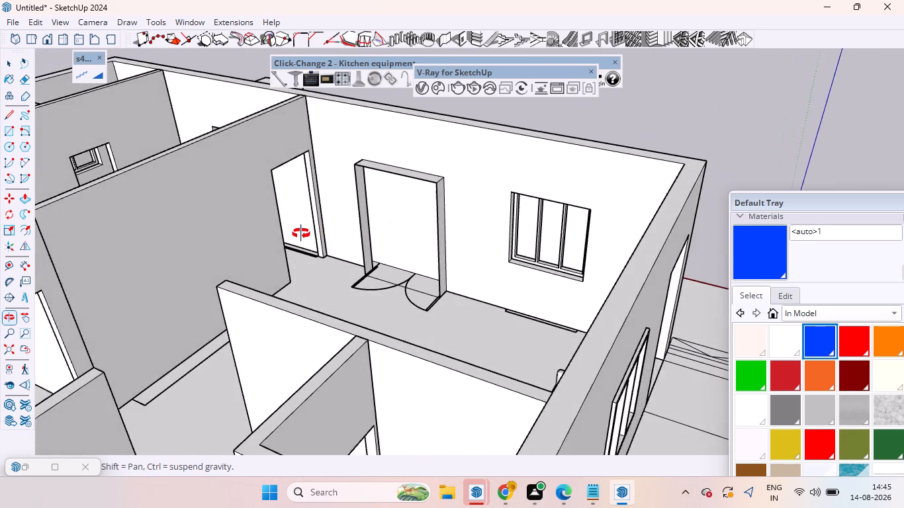
pyautogui.moveTo(301, 233); pyautogui.dragTo(280, 229, button='middle')
pyautogui.scroll(3, 417, 216)
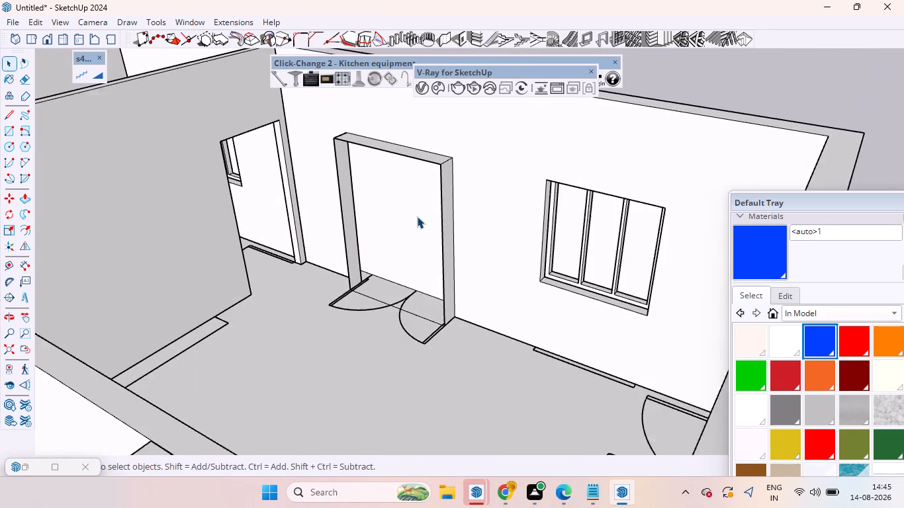
pyautogui.scroll(2, 417, 216)
pyautogui.scroll(5, 376, 273)
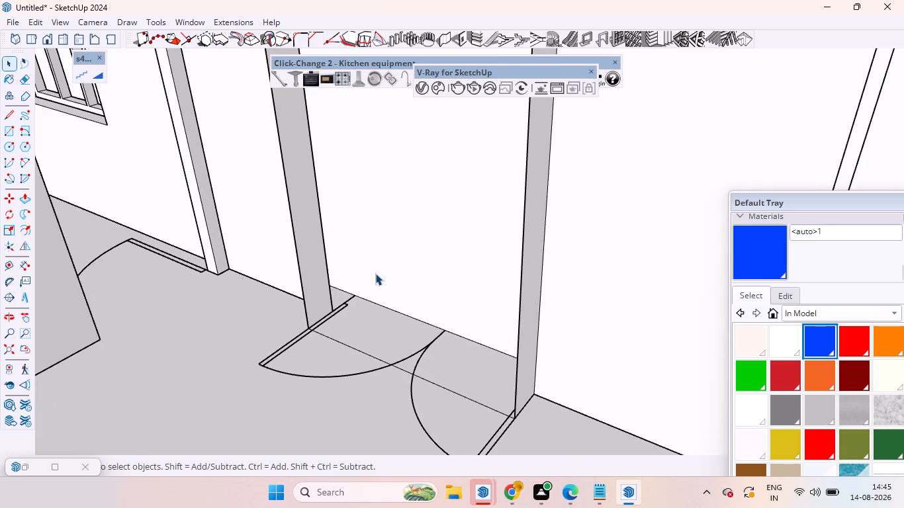
pyautogui.scroll(-5, 362, 298)
pyautogui.moveTo(392, 311); pyautogui.dragTo(484, 305, button='middle')
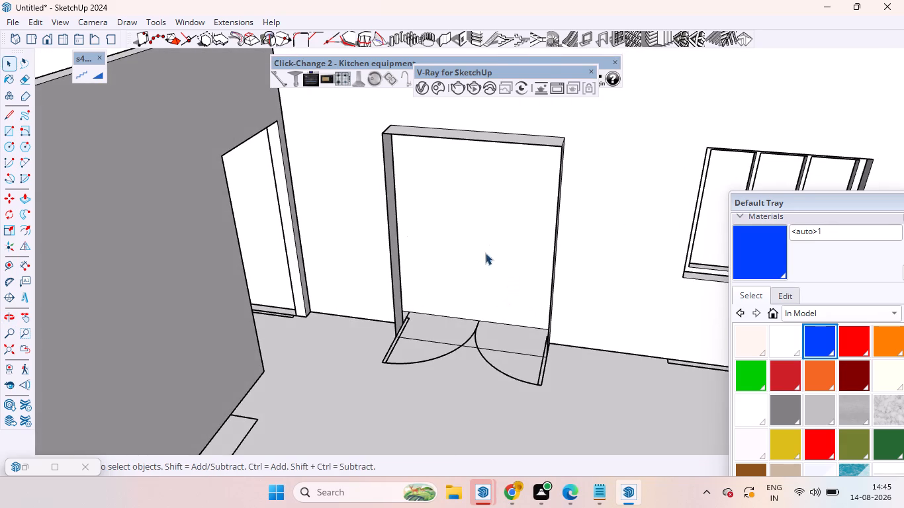
# Open the outer-wall group, check the wall face behind the double-door opening, and leave the group.
pyautogui.click(463, 243)
pyautogui.tripleClick(463, 243)
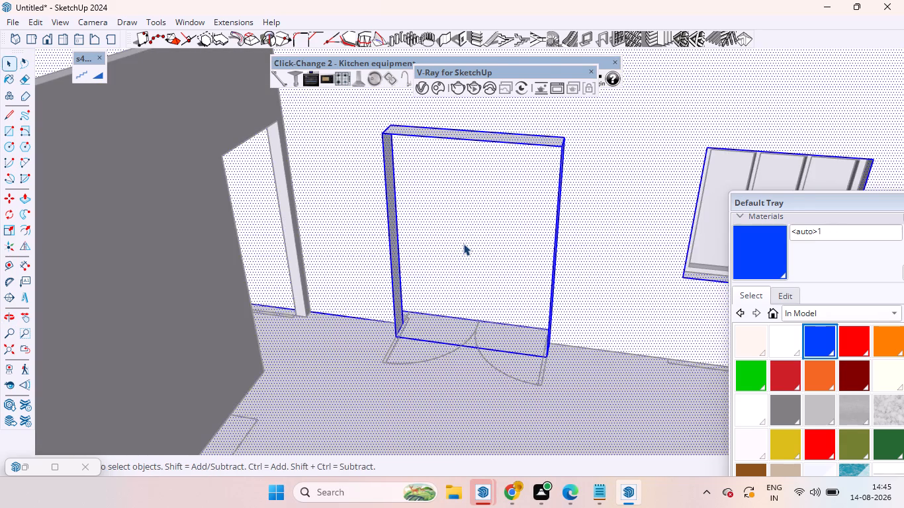
pyautogui.doubleClick(463, 243)
pyautogui.scroll(-13, 403, 335)
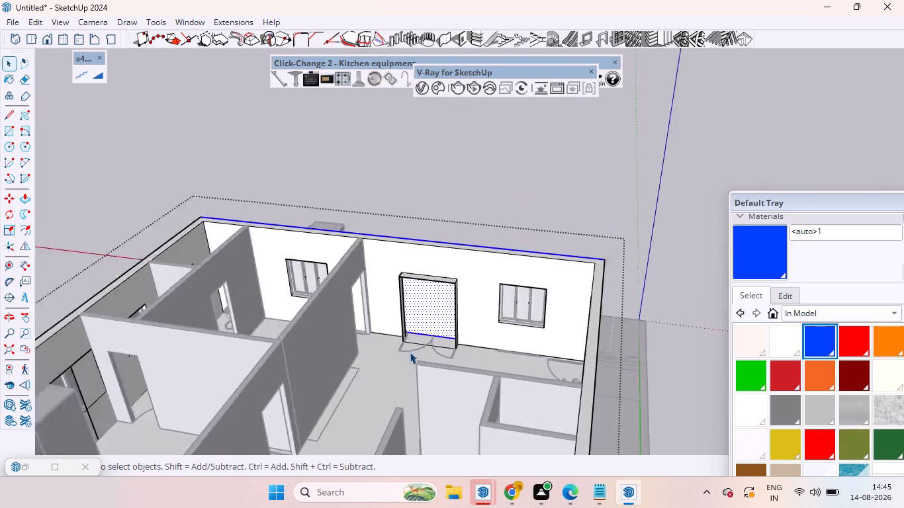
pyautogui.scroll(-2, 410, 352)
pyautogui.click(467, 243)
pyautogui.scroll(5, 427, 320)
pyautogui.moveTo(427, 320); pyautogui.dragTo(390, 295, button='middle')
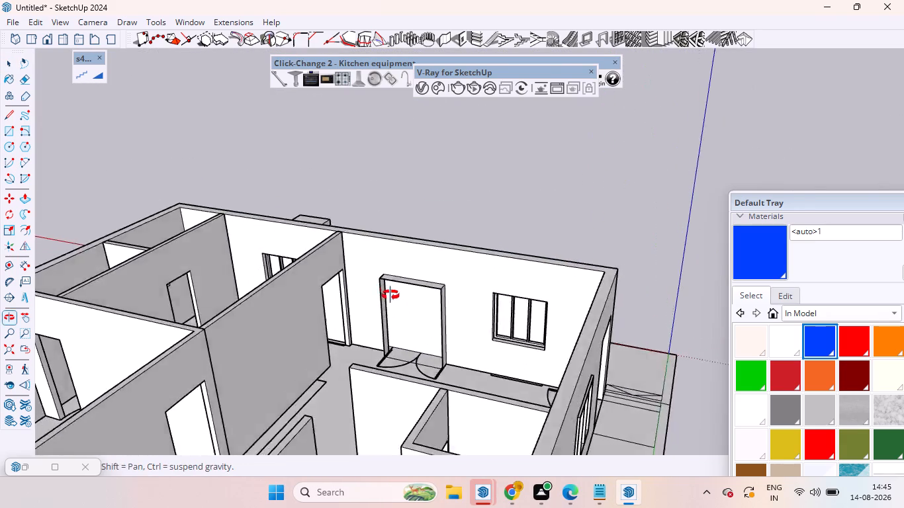
pyautogui.moveTo(390, 295); pyautogui.dragTo(388, 290, button='middle')
pyautogui.scroll(8, 379, 306)
pyautogui.scroll(-4, 411, 368)
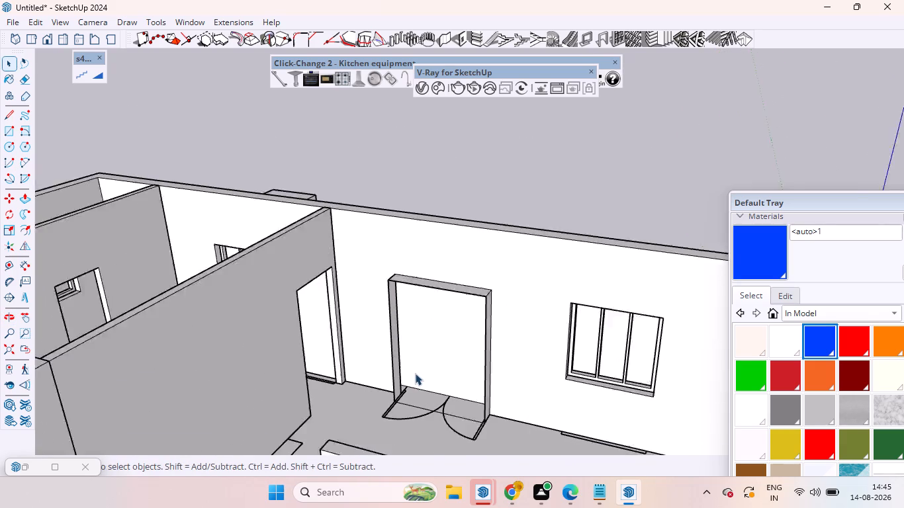
pyautogui.scroll(-2, 415, 373)
pyautogui.moveTo(422, 374); pyautogui.dragTo(474, 353, button='middle')
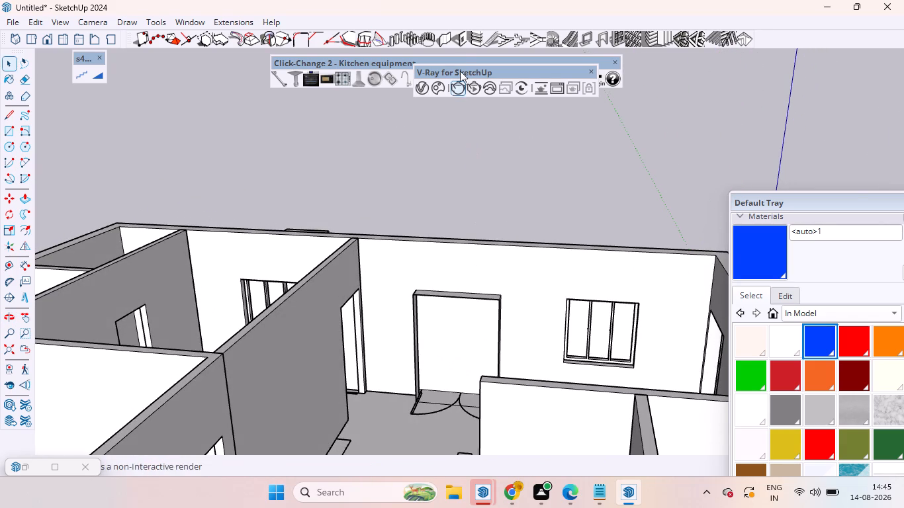
# Create another 5' by 7' opening on the wall face behind the double-door opening, starting from its bottom corner.
pyautogui.click(459, 32)
pyautogui.click(426, 356)
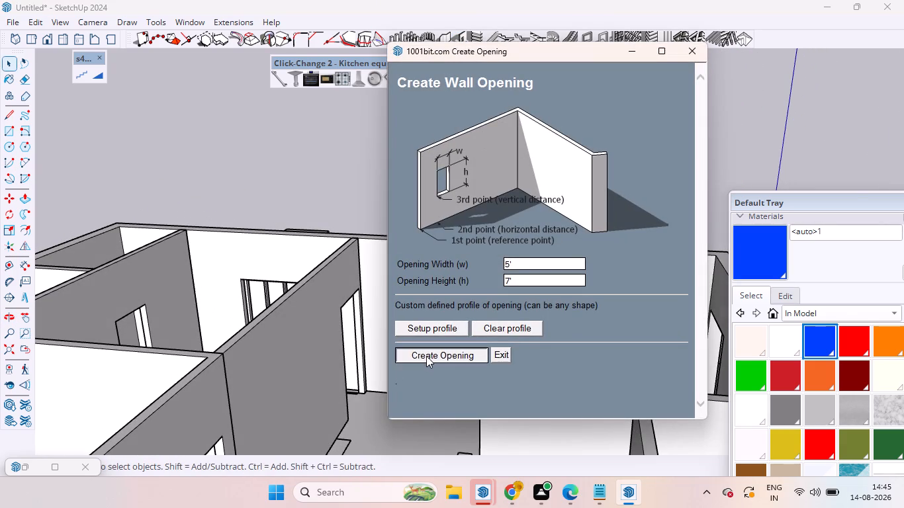
pyautogui.scroll(5, 439, 391)
pyautogui.scroll(5, 494, 390)
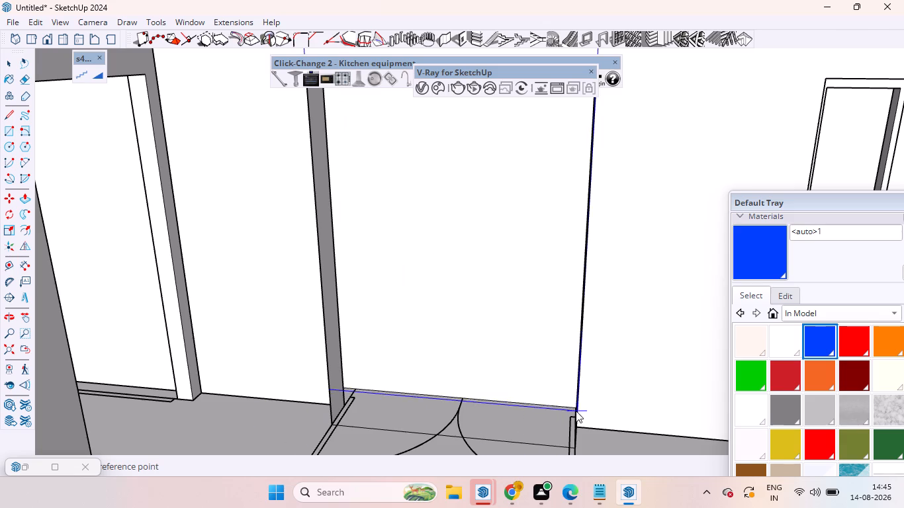
pyautogui.scroll(5, 574, 400)
pyautogui.moveTo(571, 421); pyautogui.dragTo(594, 452, button='middle')
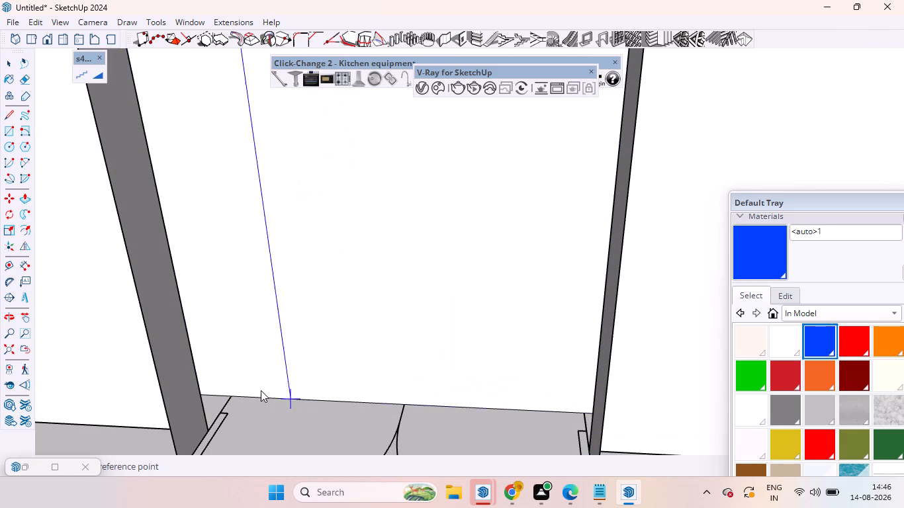
pyautogui.click(232, 394)
pyautogui.doubleClick(232, 394)
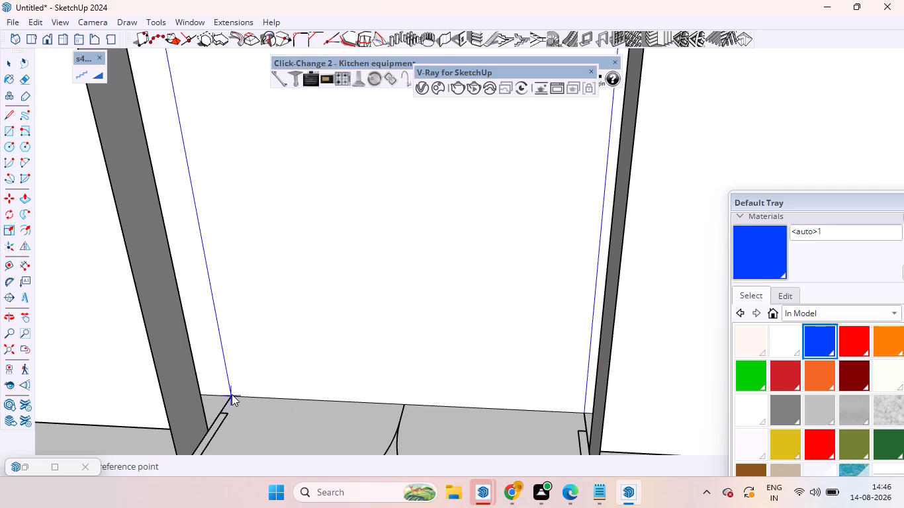
pyautogui.scroll(-14, 305, 351)
pyautogui.scroll(-7, 303, 376)
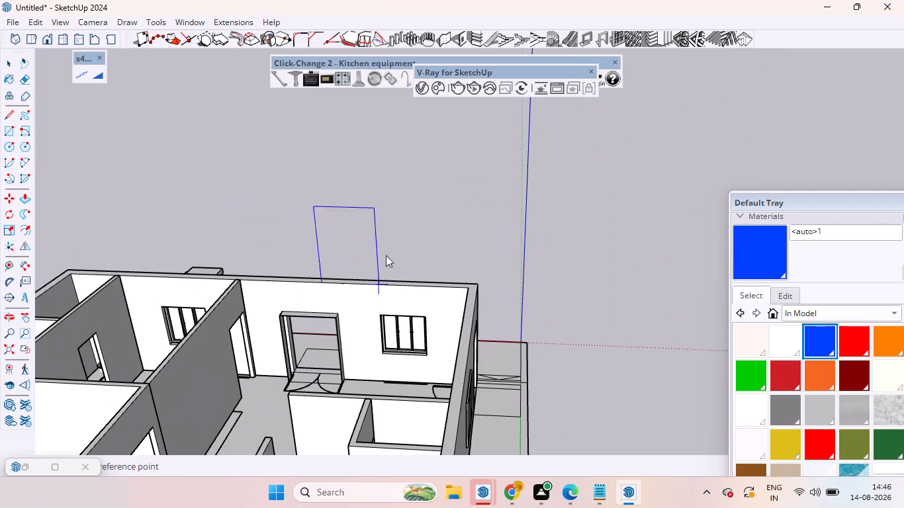
pyautogui.press('space')
pyautogui.click(389, 255)
# Open the outer-wall group for editing at the front double-door opening.
pyautogui.moveTo(474, 316); pyautogui.dragTo(73, 277, button='middle')
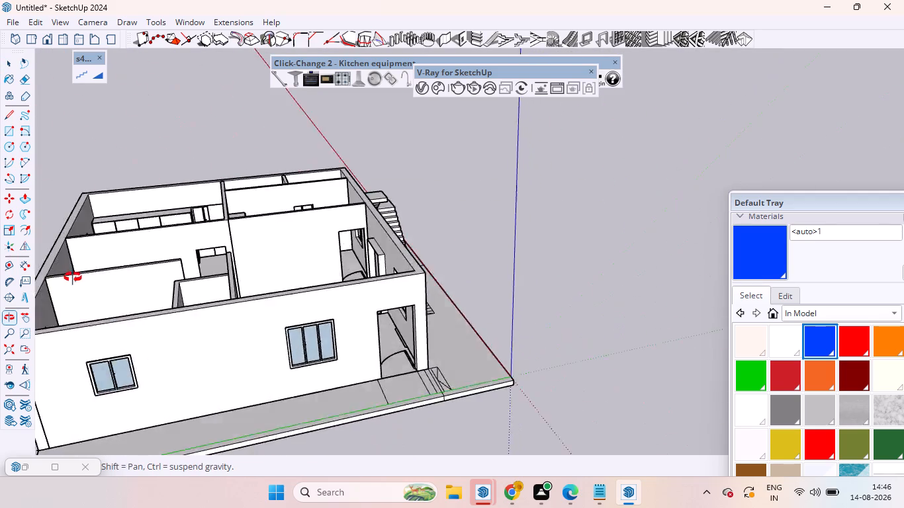
pyautogui.moveTo(73, 277); pyautogui.dragTo(39, 262, button='middle')
pyautogui.scroll(10, 396, 226)
pyautogui.moveTo(527, 311); pyautogui.dragTo(424, 280, button='middle')
pyautogui.scroll(4, 358, 296)
pyautogui.scroll(-7, 363, 304)
pyautogui.moveTo(322, 282); pyautogui.dragTo(386, 316, button='middle')
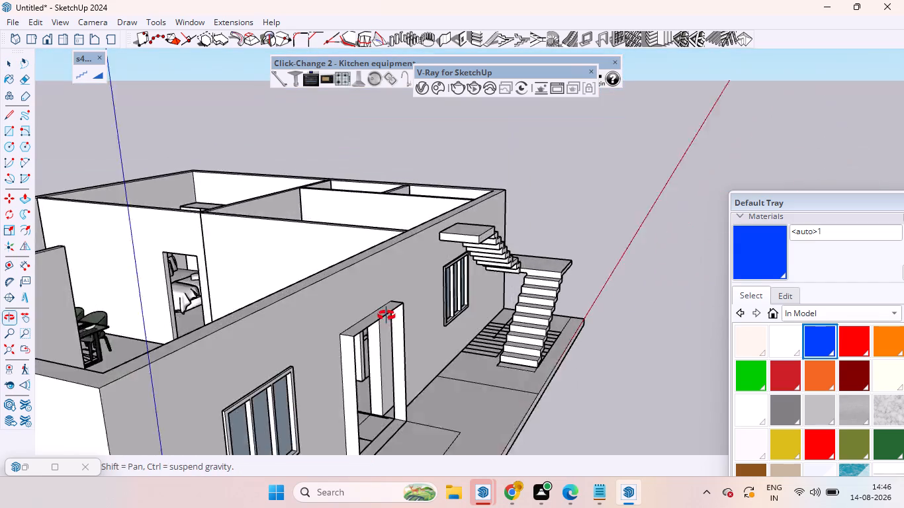
pyautogui.moveTo(386, 316); pyautogui.dragTo(392, 304, button='middle')
pyautogui.scroll(5, 396, 295)
pyautogui.click(430, 312)
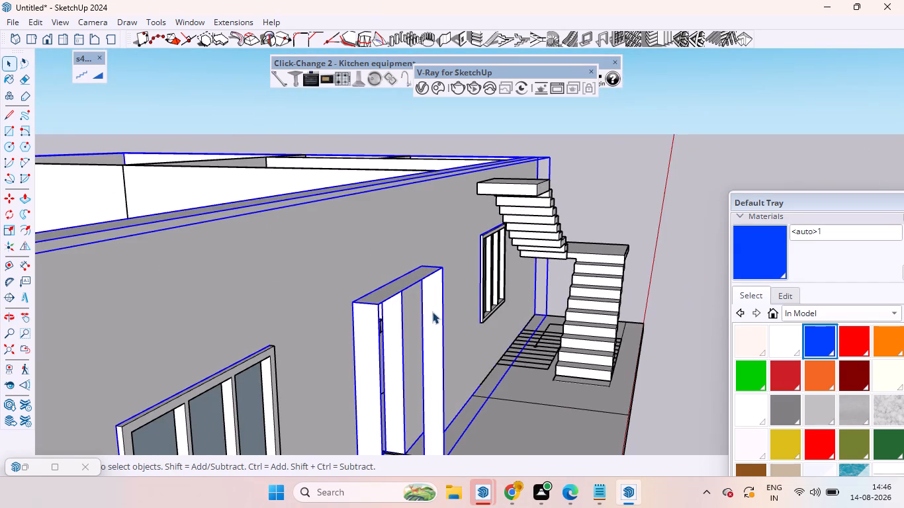
pyautogui.tripleClick(436, 310)
pyautogui.tripleClick(436, 310)
pyautogui.tripleClick(432, 308)
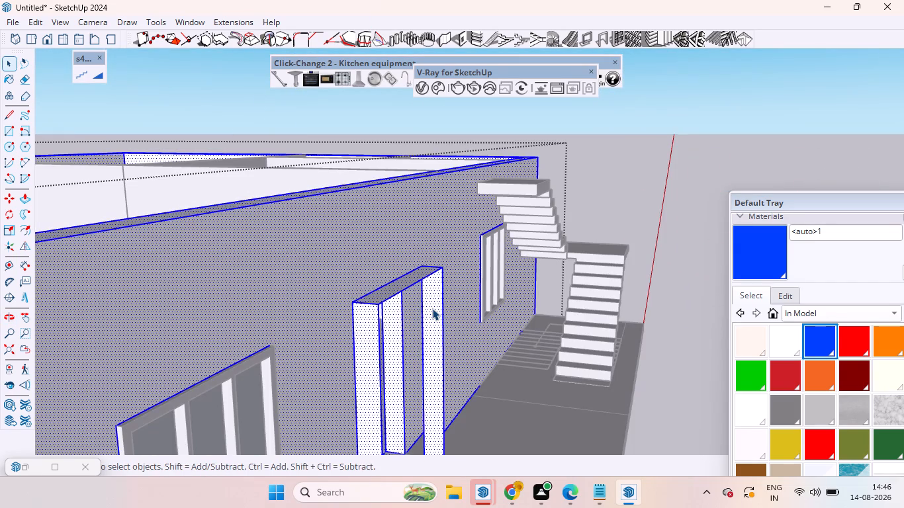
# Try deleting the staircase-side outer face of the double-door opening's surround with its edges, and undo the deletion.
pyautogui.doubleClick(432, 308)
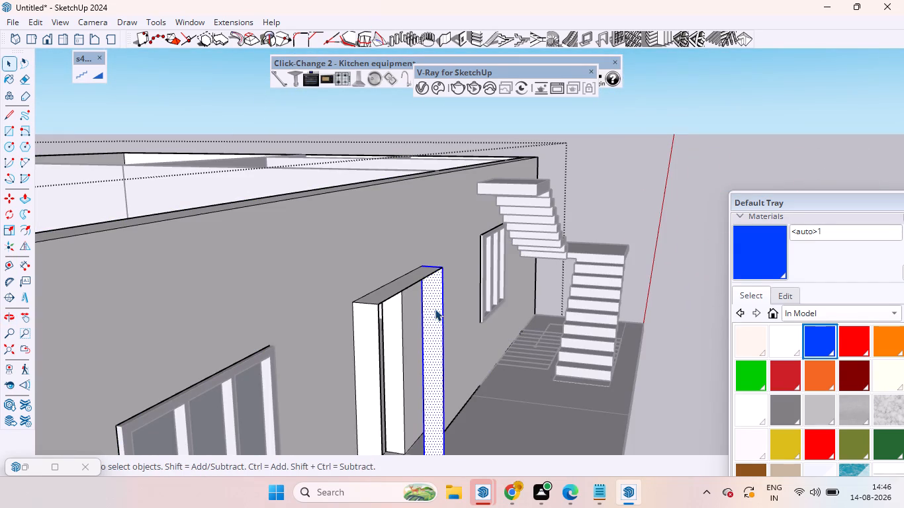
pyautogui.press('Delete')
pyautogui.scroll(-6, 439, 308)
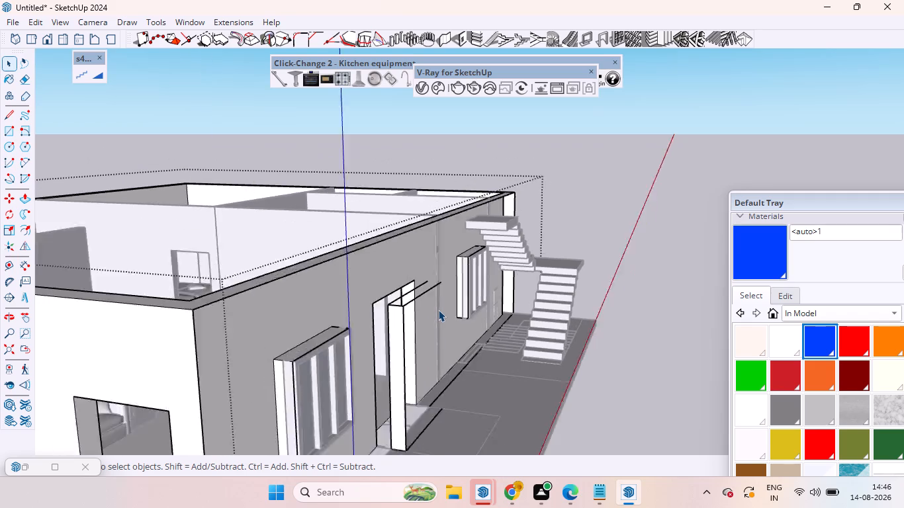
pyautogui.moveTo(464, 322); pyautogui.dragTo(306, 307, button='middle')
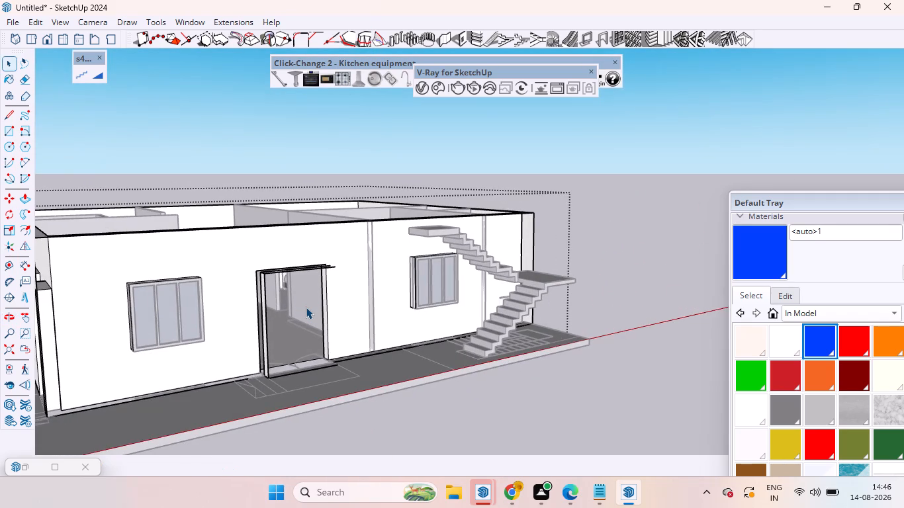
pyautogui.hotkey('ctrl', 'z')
# Examine both jambs of the front double-door opening from outside, including the areas between the wall faces.
pyautogui.scroll(-5, 349, 267)
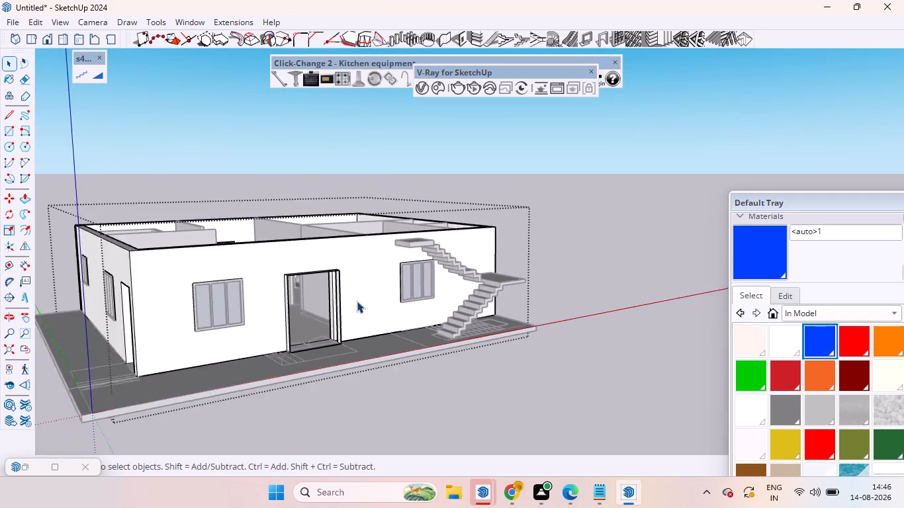
pyautogui.scroll(2, 350, 318)
pyautogui.scroll(-1, 350, 318)
pyautogui.scroll(9, 350, 318)
pyautogui.moveTo(332, 341); pyautogui.dragTo(418, 294, button='middle')
pyautogui.scroll(4, 418, 204)
pyautogui.moveTo(467, 290); pyautogui.dragTo(386, 408, button='middle')
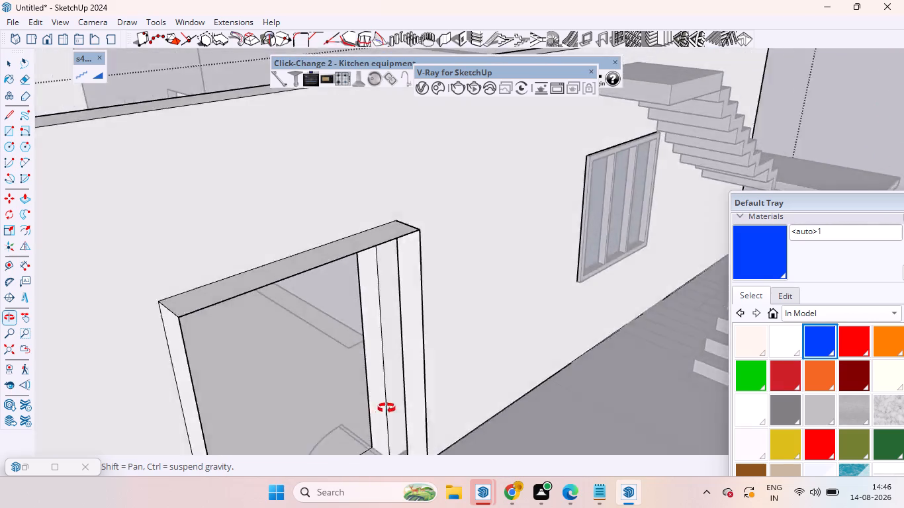
pyautogui.moveTo(386, 408); pyautogui.dragTo(334, 360, button='middle')
pyautogui.scroll(-7, 226, 347)
pyautogui.moveTo(227, 351); pyautogui.dragTo(126, 390, button='middle')
pyautogui.scroll(11, 114, 312)
pyautogui.moveTo(129, 368); pyautogui.dragTo(121, 361, button='middle')
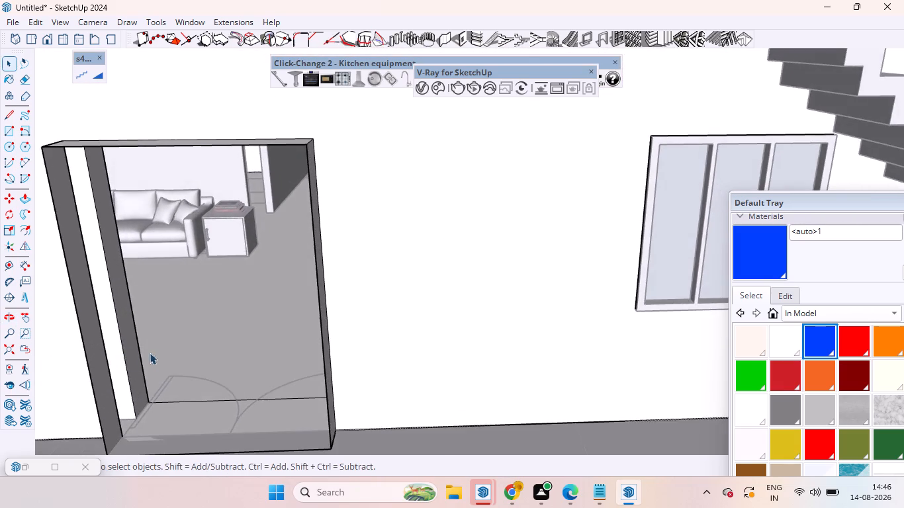
pyautogui.scroll(-13, 153, 356)
pyautogui.moveTo(161, 370); pyautogui.dragTo(204, 275, button='middle')
pyautogui.scroll(2, 175, 216)
pyautogui.scroll(-2, 175, 216)
pyautogui.scroll(3, 175, 216)
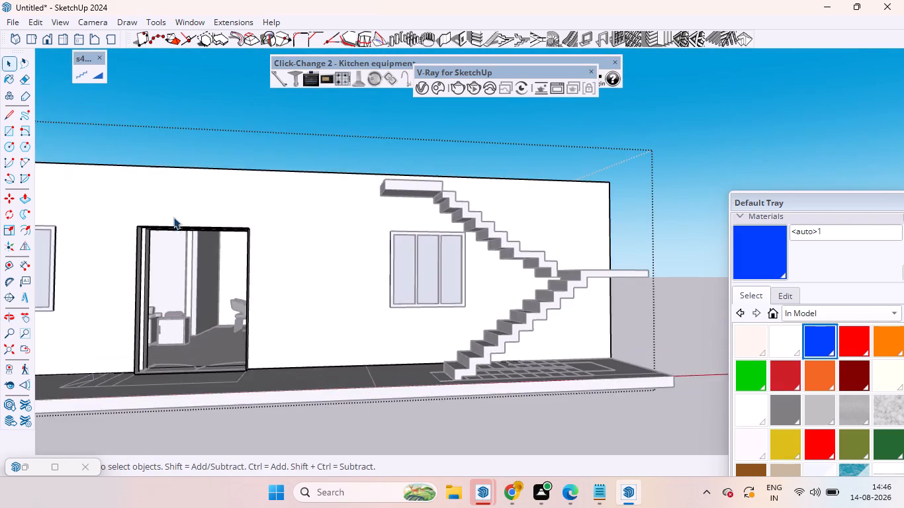
pyautogui.moveTo(175, 276); pyautogui.dragTo(93, 307, button='middle')
# Fill the full-height gap in the double-door jamb away from the staircase with a rectangle from bottom to top corner.
pyautogui.press('r')
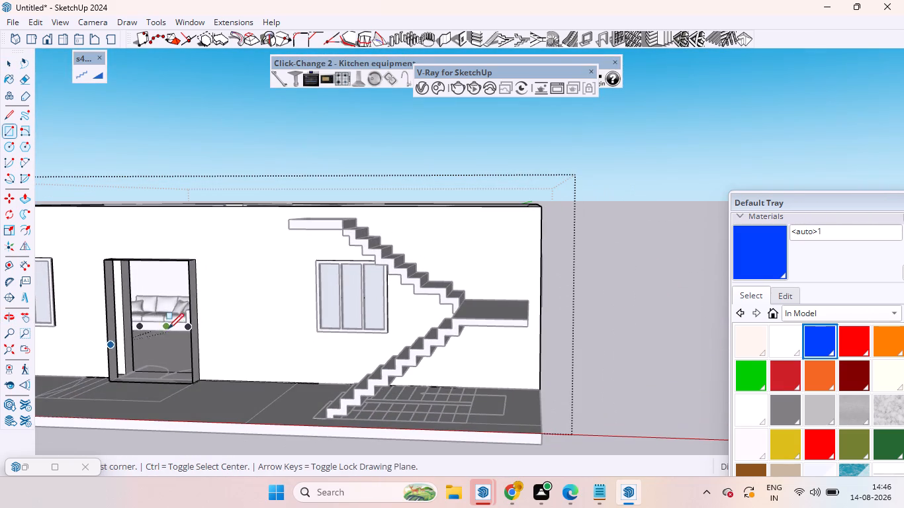
pyautogui.scroll(-5, 168, 328)
pyautogui.moveTo(168, 333); pyautogui.dragTo(134, 437, button='middle')
pyautogui.scroll(2, 146, 355)
pyautogui.scroll(-2, 146, 355)
pyautogui.scroll(15, 146, 355)
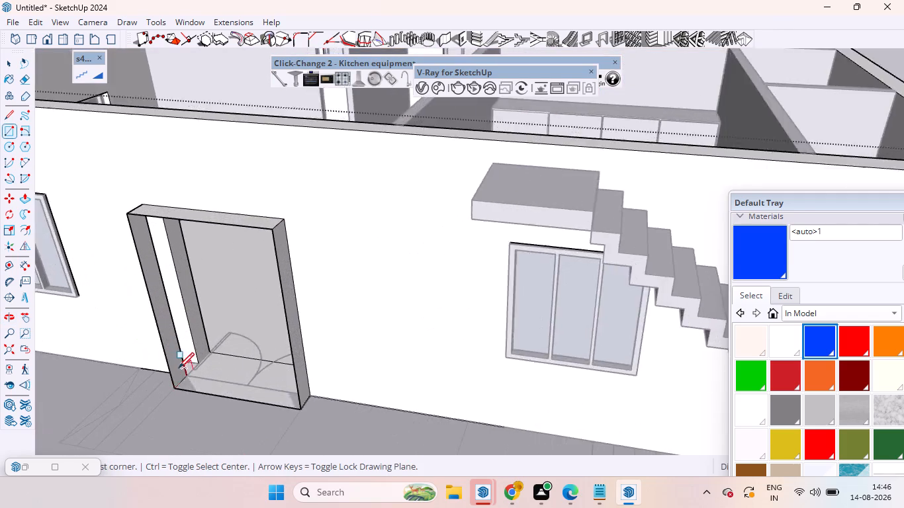
pyautogui.scroll(6, 179, 368)
pyautogui.click(215, 357)
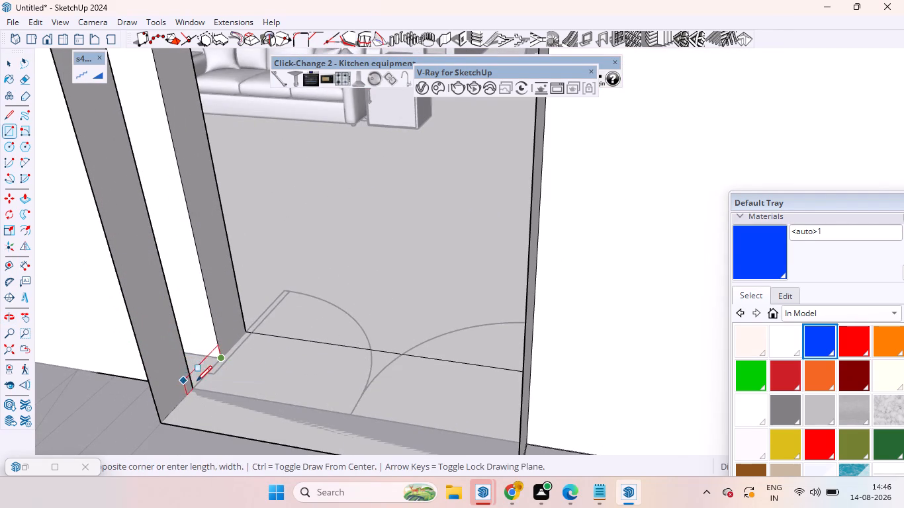
pyautogui.scroll(-3, 171, 311)
pyautogui.scroll(1, 172, 314)
pyautogui.scroll(-13, 172, 314)
pyautogui.moveTo(181, 300); pyautogui.dragTo(183, 138, button='middle')
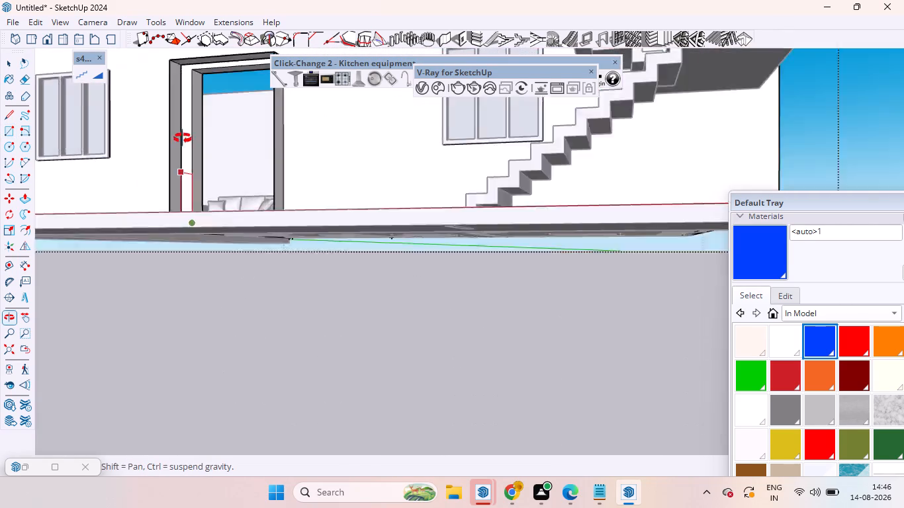
pyautogui.moveTo(183, 138); pyautogui.dragTo(184, 167, button='middle')
pyautogui.scroll(11, 167, 59)
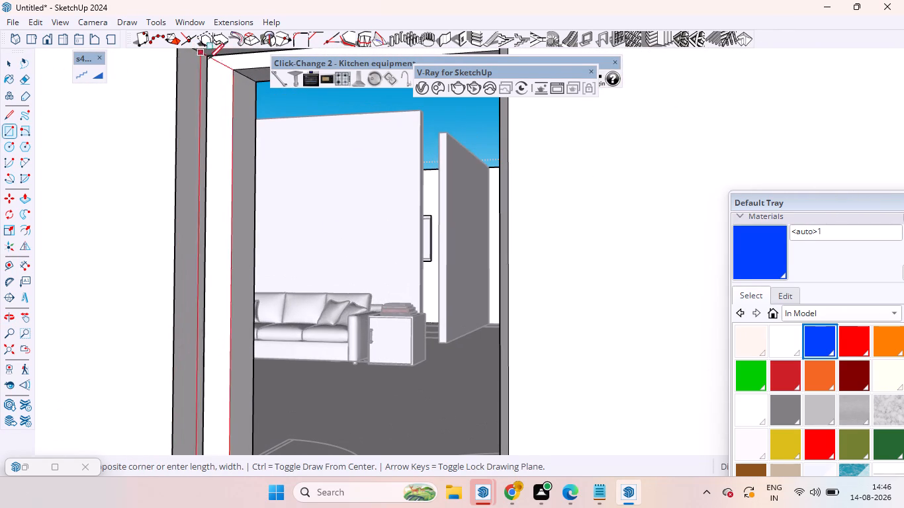
pyautogui.click(208, 56)
# Fill the full-height gap in the staircase-side double-door jamb with a rectangle, and leave the outer-wall group.
pyautogui.scroll(-4, 217, 123)
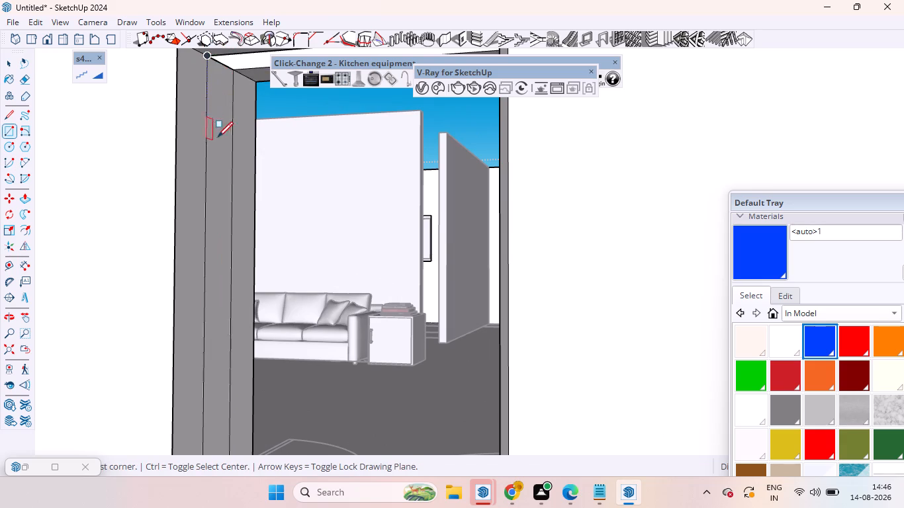
pyautogui.scroll(-8, 218, 137)
pyautogui.moveTo(226, 140); pyautogui.dragTo(345, 112, button='middle')
pyautogui.scroll(-7, 353, 181)
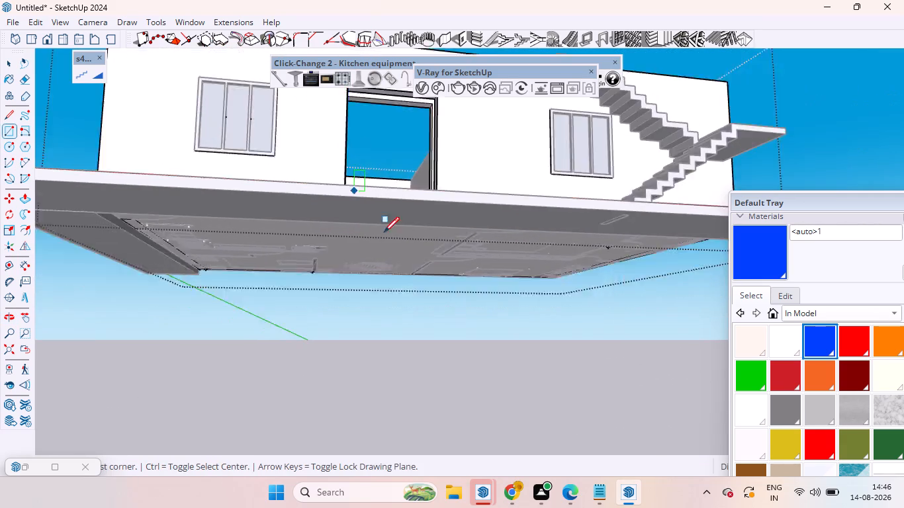
pyautogui.scroll(-3, 368, 158)
pyautogui.scroll(1, 375, 171)
pyautogui.scroll(-4, 376, 173)
pyautogui.scroll(6, 394, 155)
pyautogui.moveTo(392, 169); pyautogui.dragTo(490, 269, button='middle')
pyautogui.scroll(4, 490, 271)
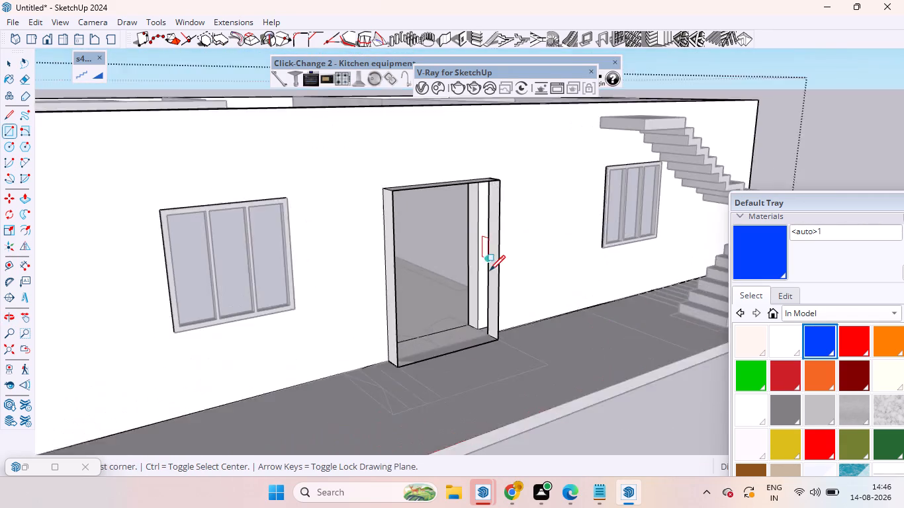
pyautogui.scroll(14, 490, 271)
pyautogui.click(476, 356)
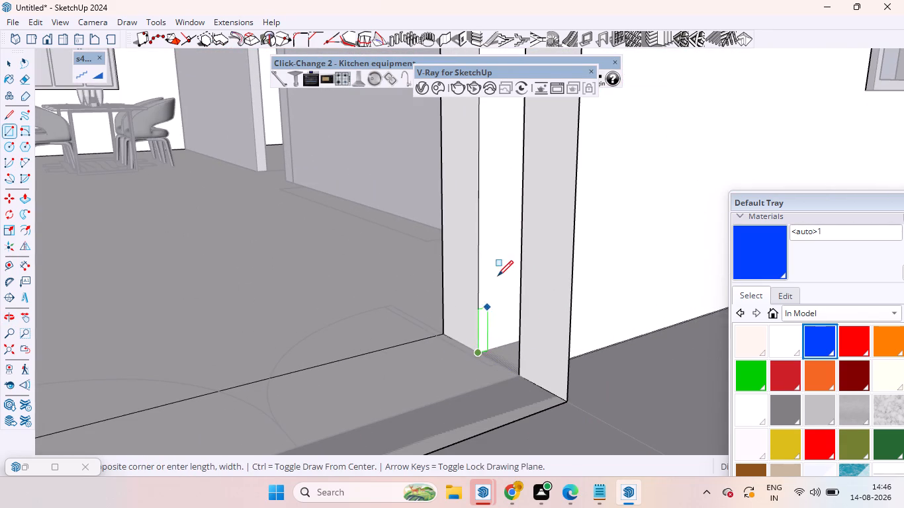
pyautogui.scroll(-20, 500, 300)
pyautogui.moveTo(484, 252); pyautogui.dragTo(529, 183, button='middle')
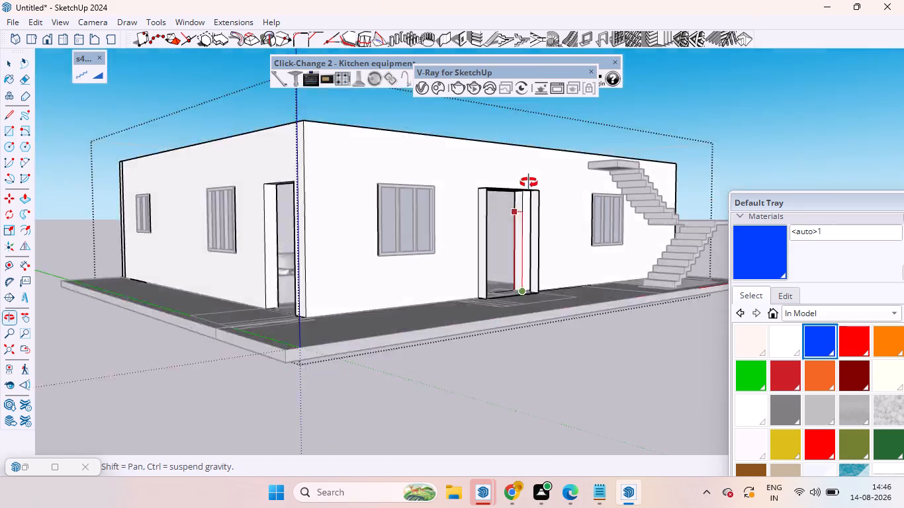
pyautogui.moveTo(529, 183); pyautogui.dragTo(530, 179, button='middle')
pyautogui.scroll(12, 530, 174)
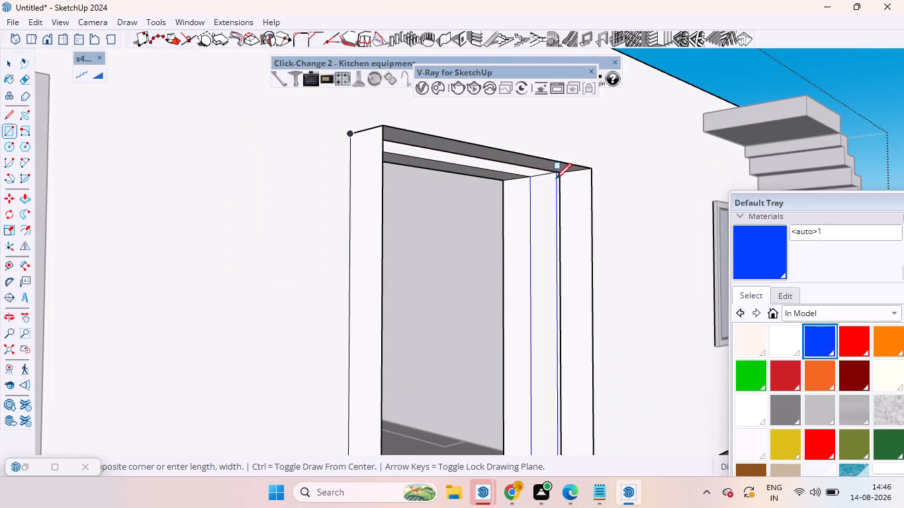
pyautogui.scroll(14, 559, 177)
pyautogui.click(564, 165)
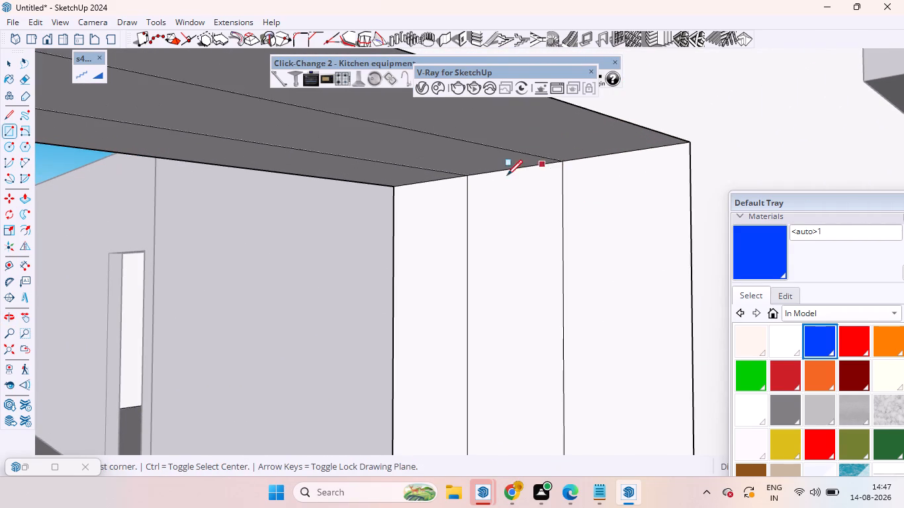
pyautogui.scroll(-5, 407, 243)
pyautogui.scroll(1, 407, 249)
pyautogui.scroll(-3, 407, 249)
pyautogui.scroll(-14, 332, 290)
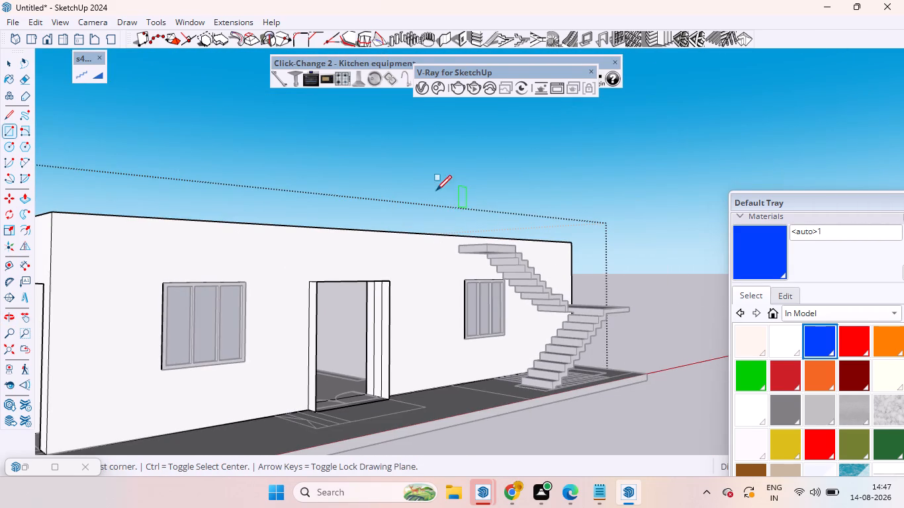
pyautogui.press('space')
pyautogui.click(406, 198)
# Inside the outer-wall group, delete the top face of the double-door surround and its jamb face at the staircase end.
pyautogui.scroll(5, 318, 492)
pyautogui.scroll(5, 392, 374)
pyautogui.click(389, 376)
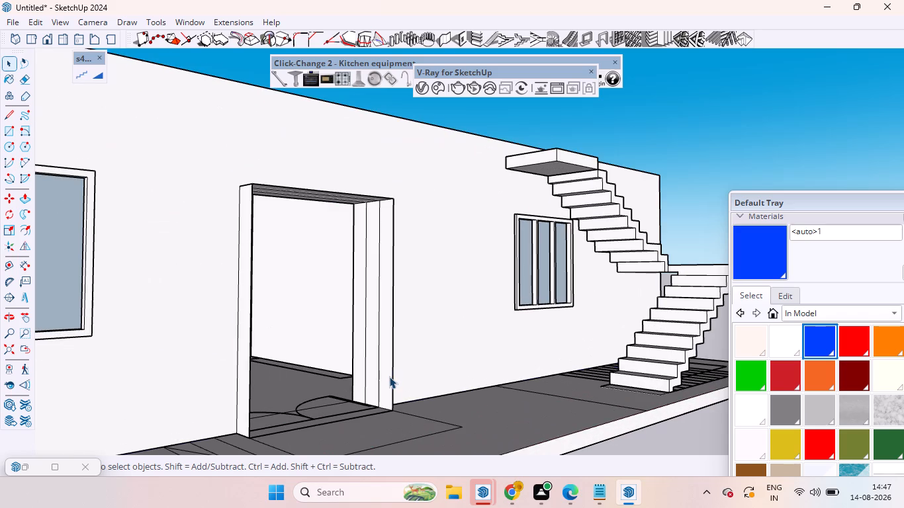
pyautogui.tripleClick(389, 376)
pyautogui.doubleClick(389, 376)
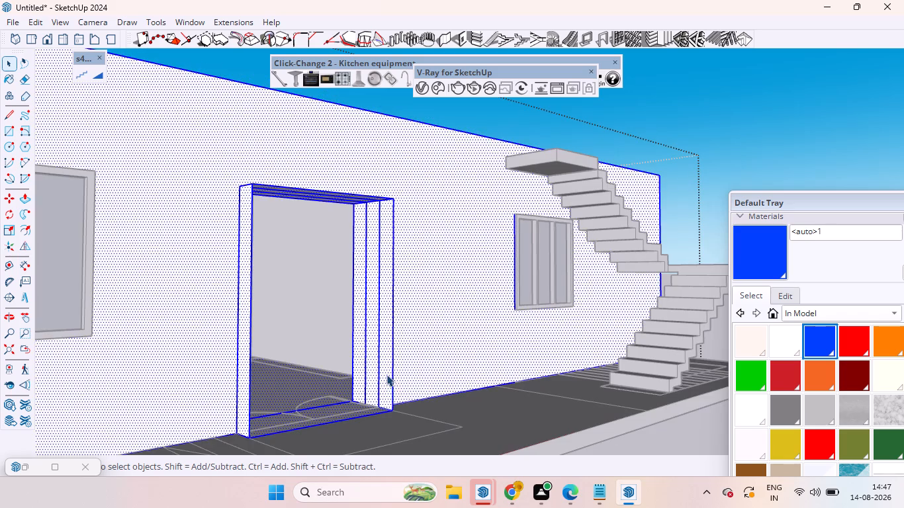
pyautogui.scroll(-4, 422, 421)
pyautogui.scroll(-8, 296, 260)
pyautogui.moveTo(310, 257); pyautogui.dragTo(481, 366, button='middle')
pyautogui.scroll(11, 480, 369)
pyautogui.tripleClick(457, 343)
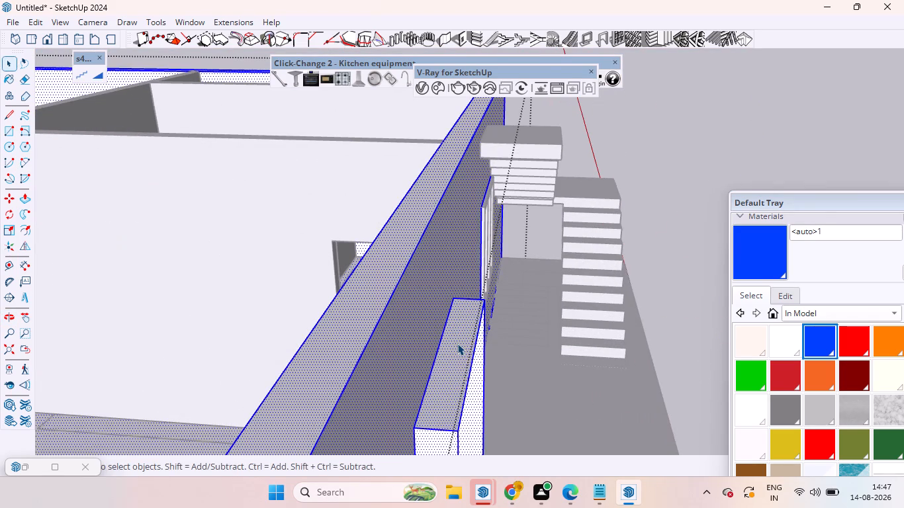
pyautogui.click(457, 345)
pyautogui.click(457, 345)
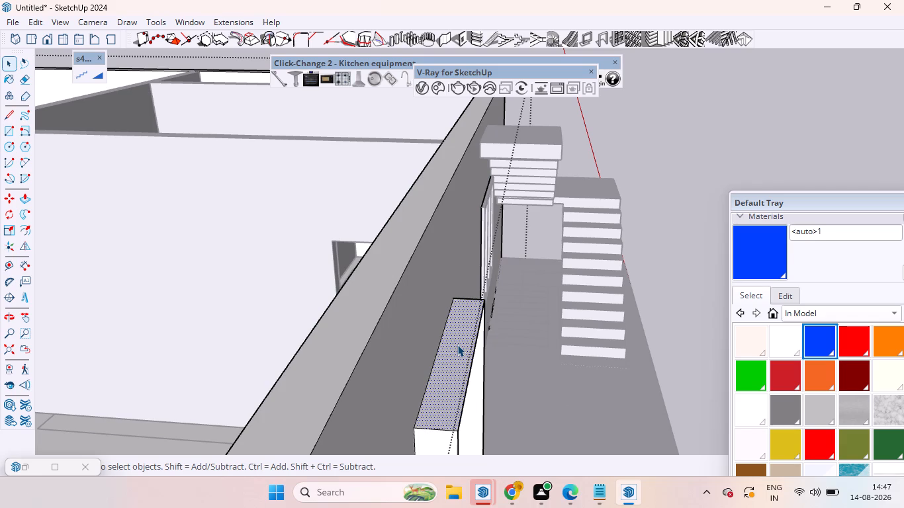
pyautogui.press('Delete')
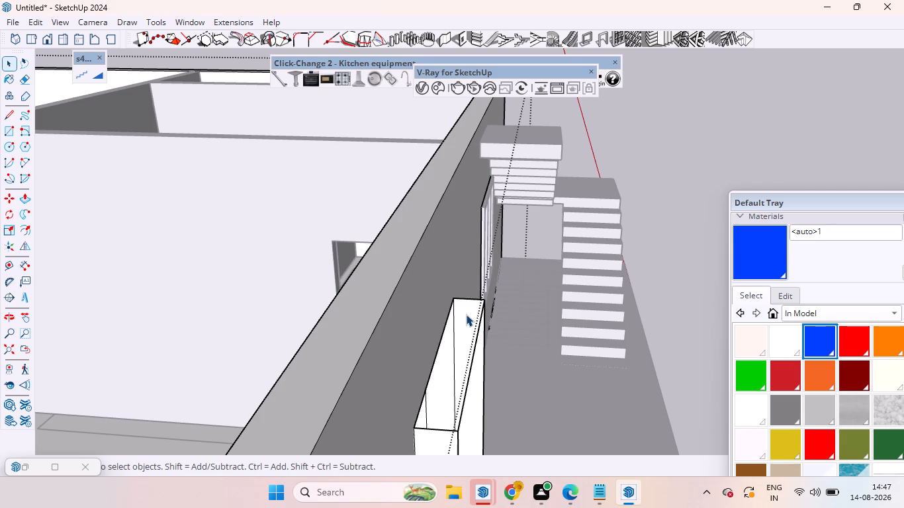
pyautogui.click(466, 314)
pyautogui.press('Delete')
# Delete the front and rear face strips of the double-door jamb away from the staircase.
pyautogui.scroll(-7, 464, 348)
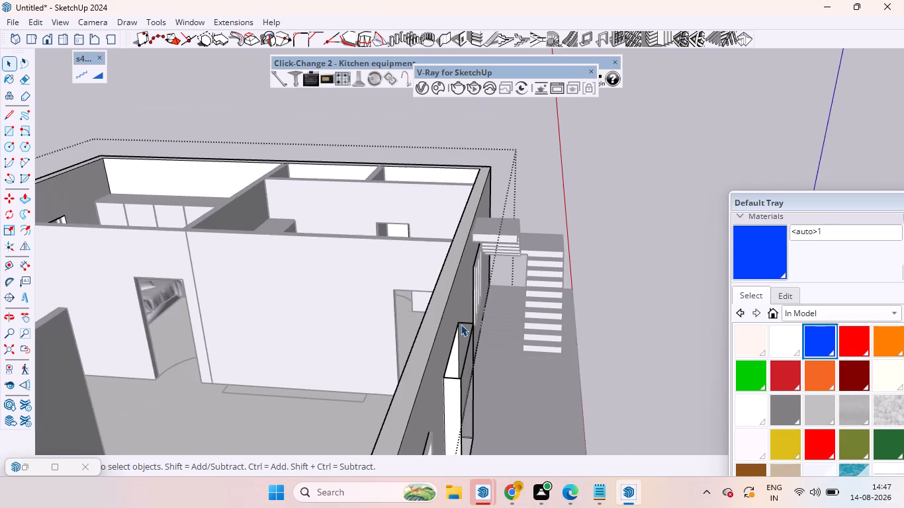
pyautogui.moveTo(492, 362); pyautogui.dragTo(107, 315, button='middle')
pyautogui.scroll(7, 169, 241)
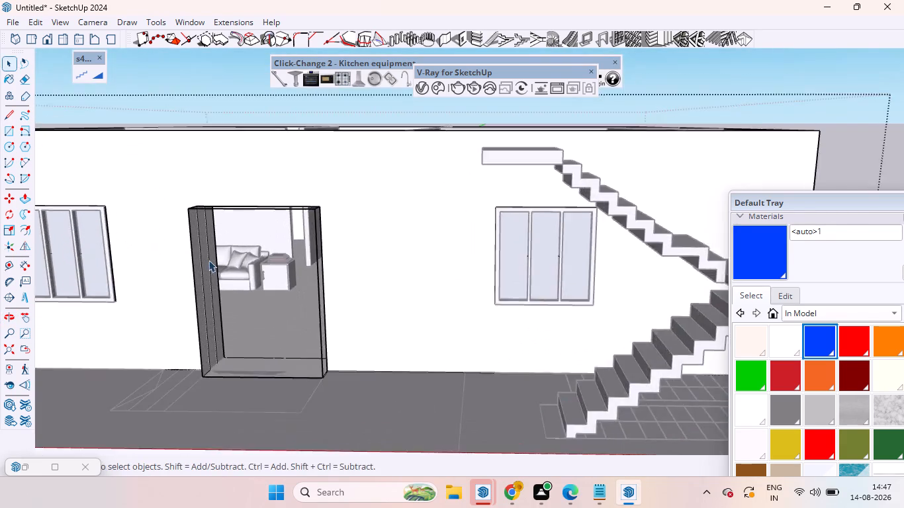
pyautogui.scroll(10, 208, 260)
pyautogui.click(226, 264)
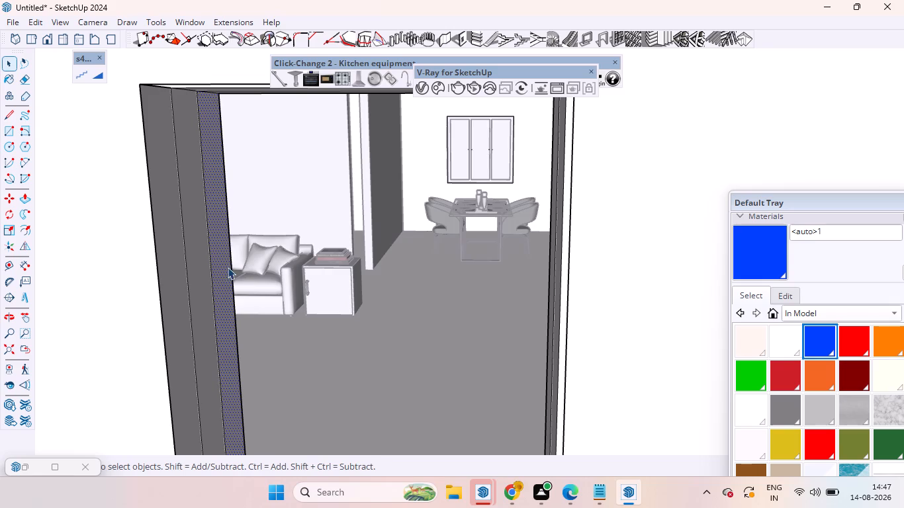
pyautogui.keyDown('ctrl'); pyautogui.click(173, 284); pyautogui.keyUp('ctrl')
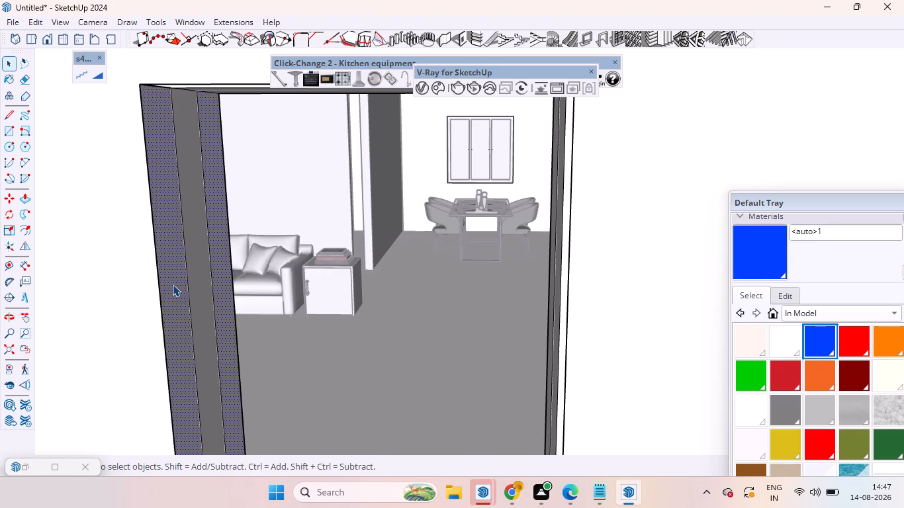
pyautogui.press('Delete')
# Delete the room-side projecting strip of the staircase-side double-door jamb and the projecting top face of the door surround.
pyautogui.scroll(-13, 254, 253)
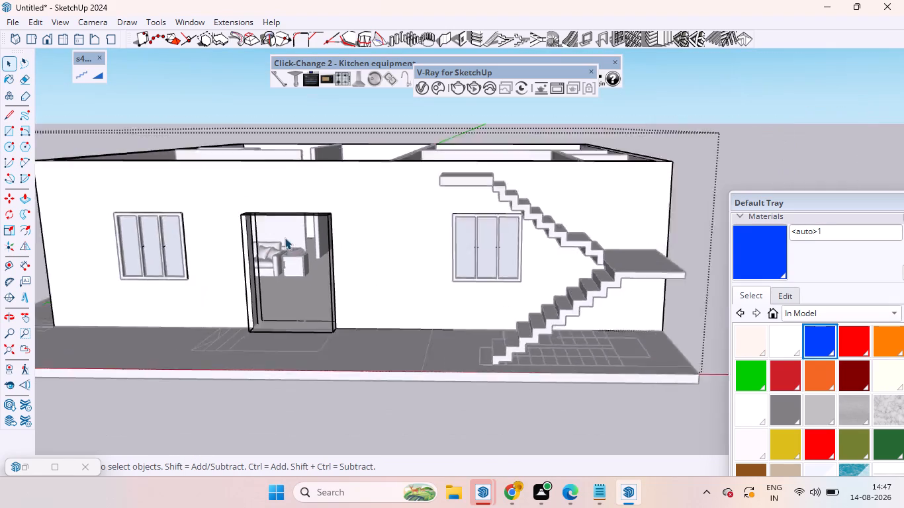
pyautogui.scroll(1, 293, 255)
pyautogui.moveTo(296, 265); pyautogui.dragTo(780, 380, button='middle')
pyautogui.scroll(10, 690, 265)
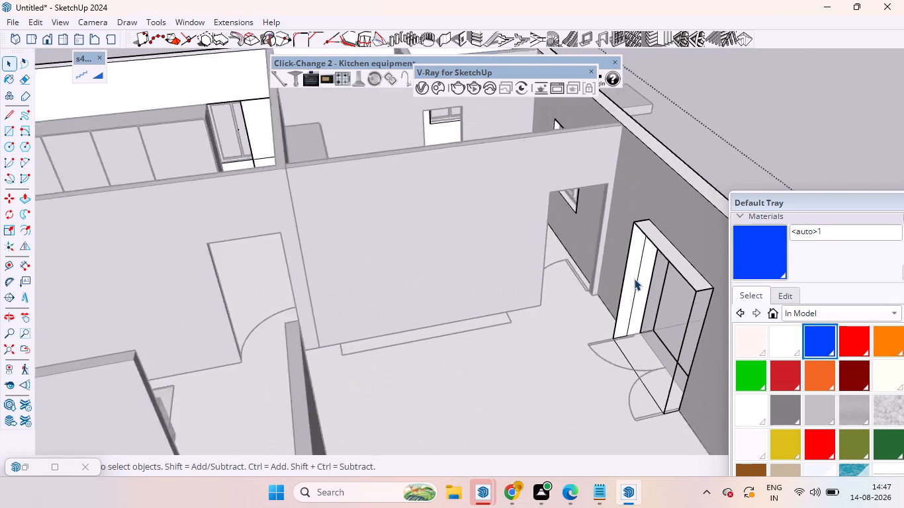
pyautogui.scroll(2, 634, 278)
pyautogui.click(633, 277)
pyautogui.press('Delete')
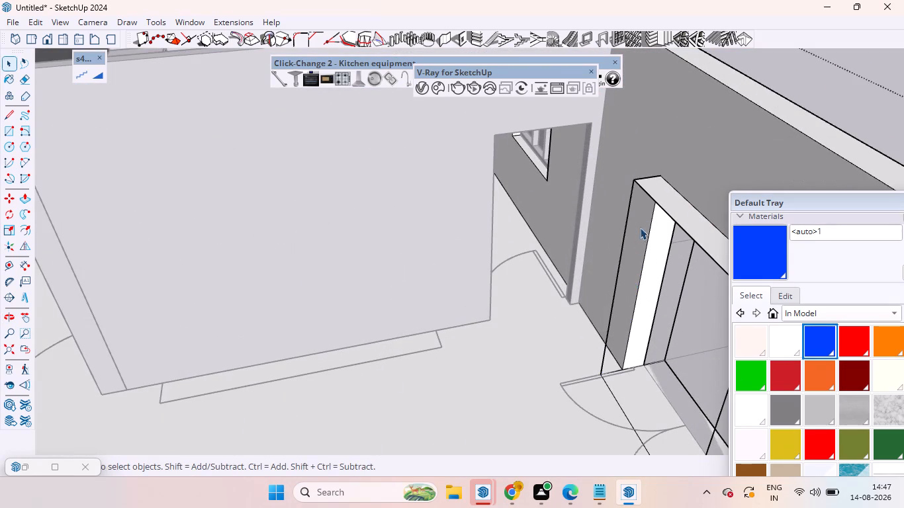
pyautogui.click(660, 196)
pyautogui.press('Delete')
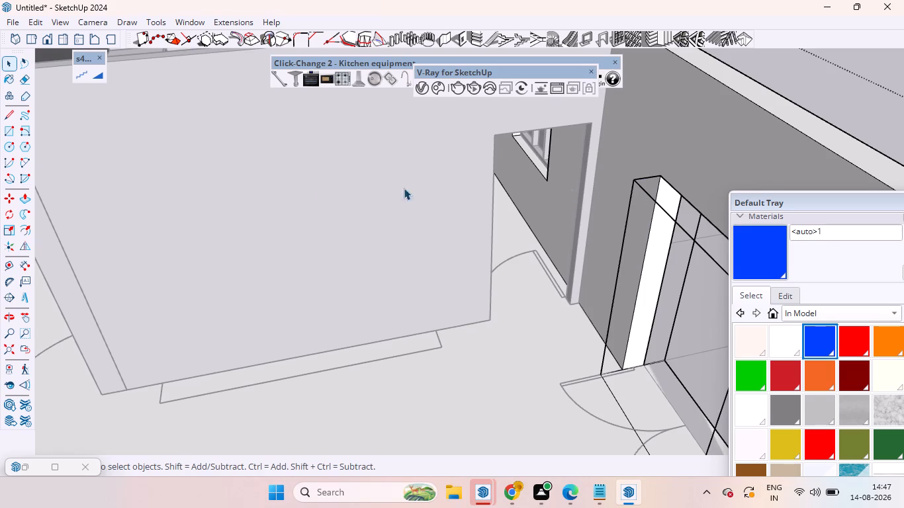
# Erase the leftover surround edges projecting into the living room at both ends of the double-door opening.
pyautogui.click(20, 80)
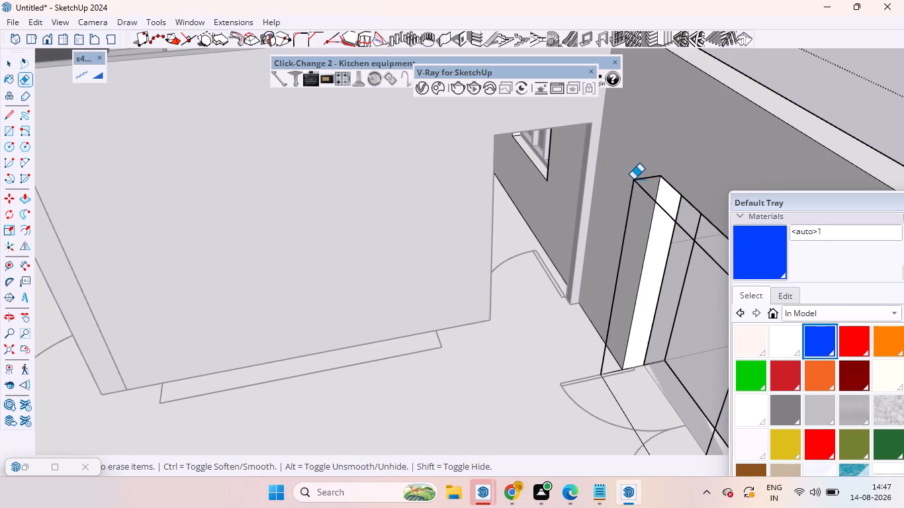
pyautogui.click(633, 179)
pyautogui.scroll(-12, 443, 253)
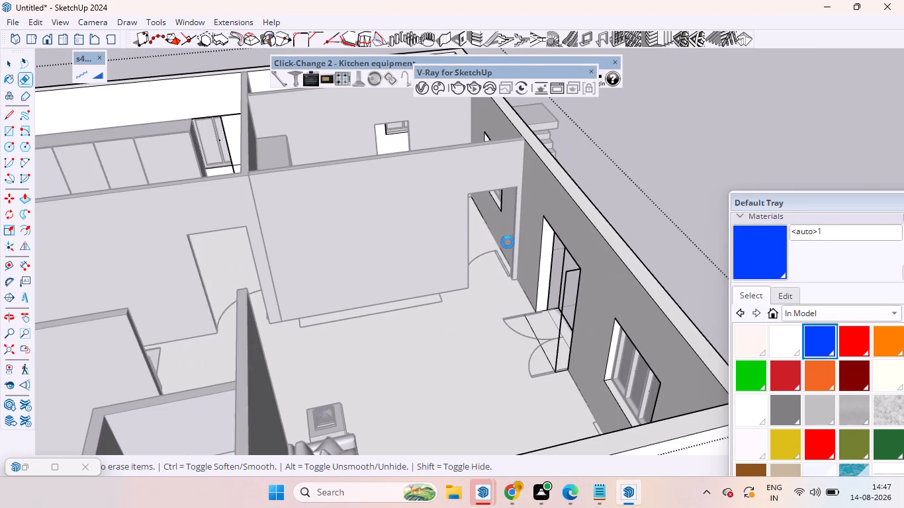
pyautogui.scroll(11, 565, 268)
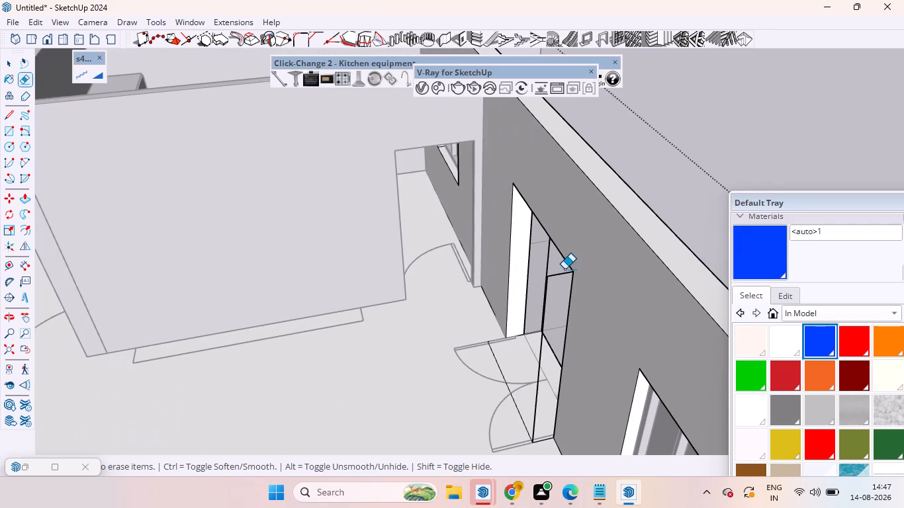
pyautogui.click(545, 275)
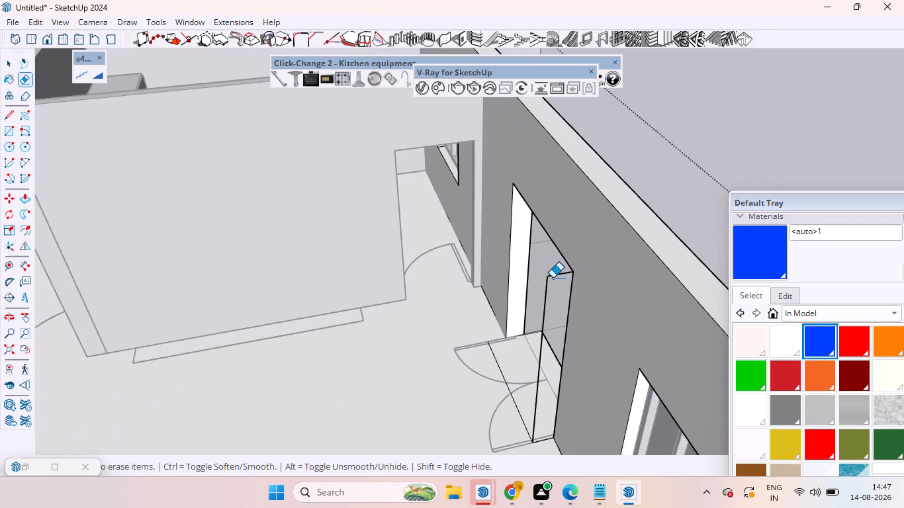
pyautogui.click(548, 278)
pyautogui.click(548, 275)
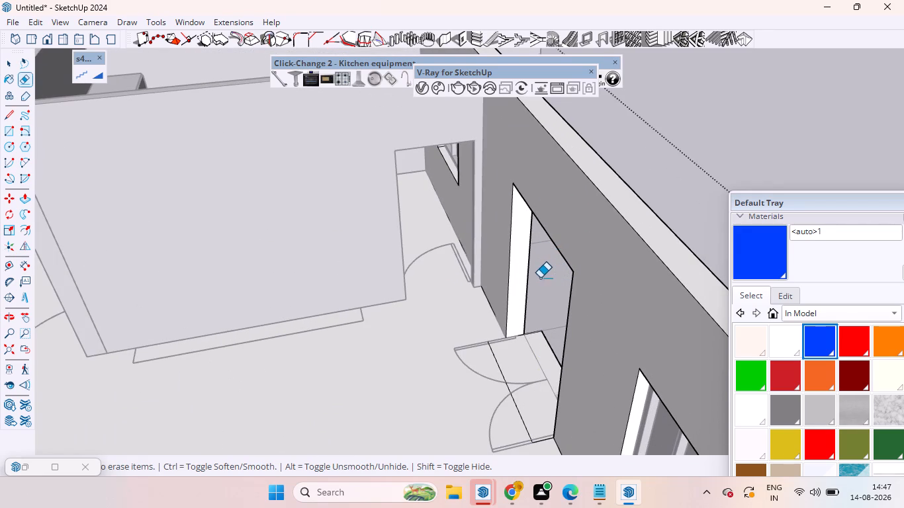
# Erase the surround edges projecting outside the front wall at both threshold corners and the staircase-side top corner of the double door.
pyautogui.scroll(-6, 590, 233)
pyautogui.moveTo(590, 266); pyautogui.dragTo(380, 286, button='middle')
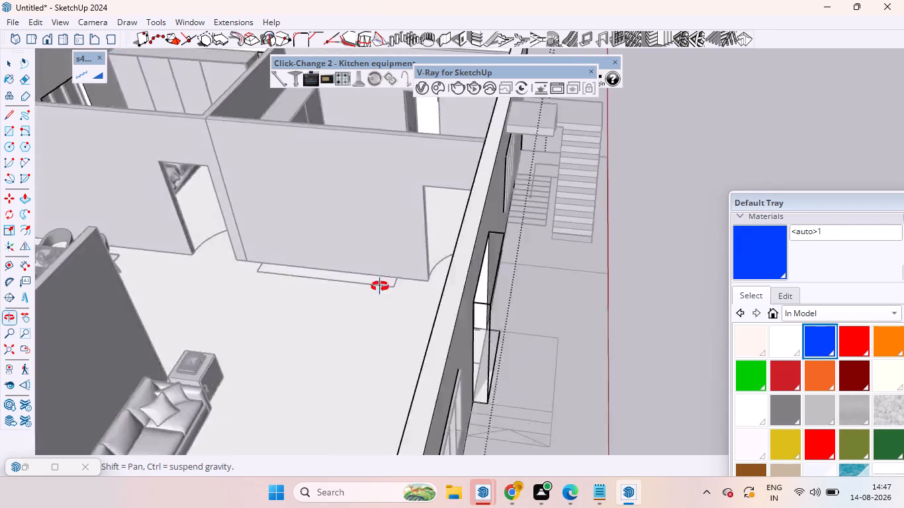
pyautogui.moveTo(380, 286); pyautogui.dragTo(276, 273, button='middle')
pyautogui.scroll(10, 384, 312)
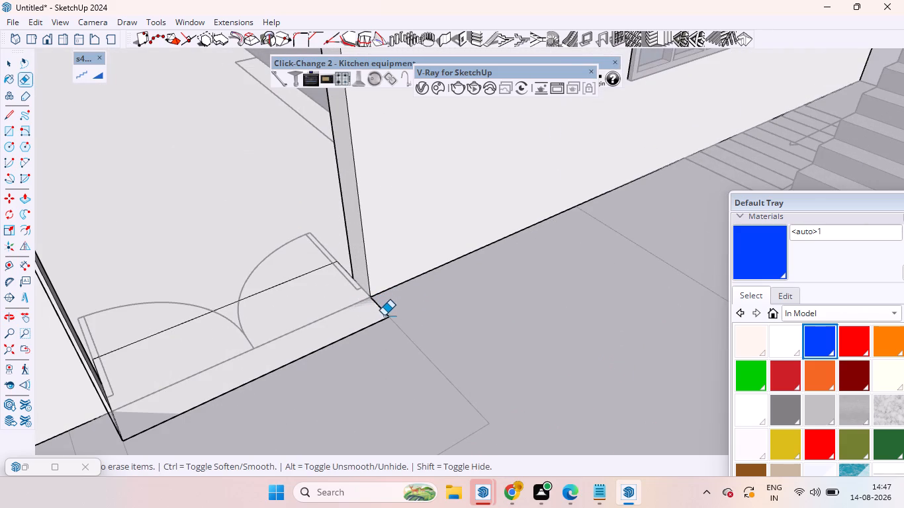
pyautogui.click(386, 316)
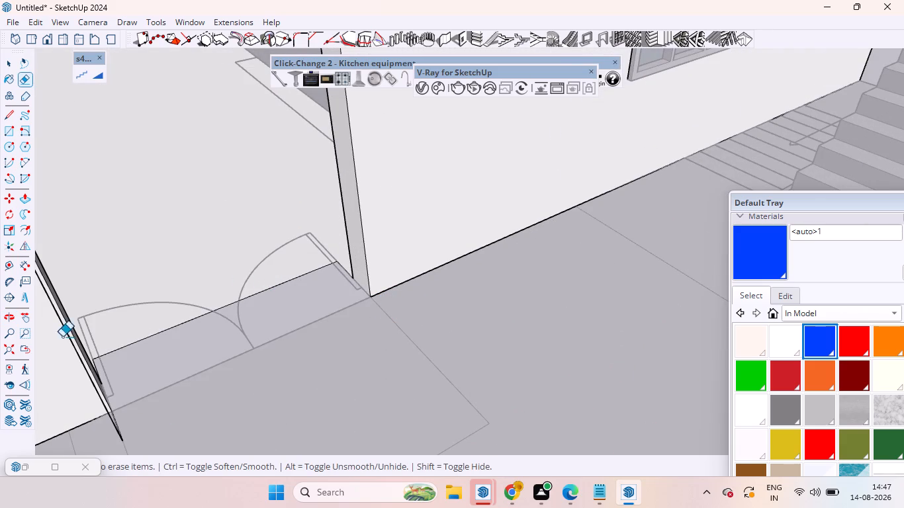
pyautogui.click(118, 437)
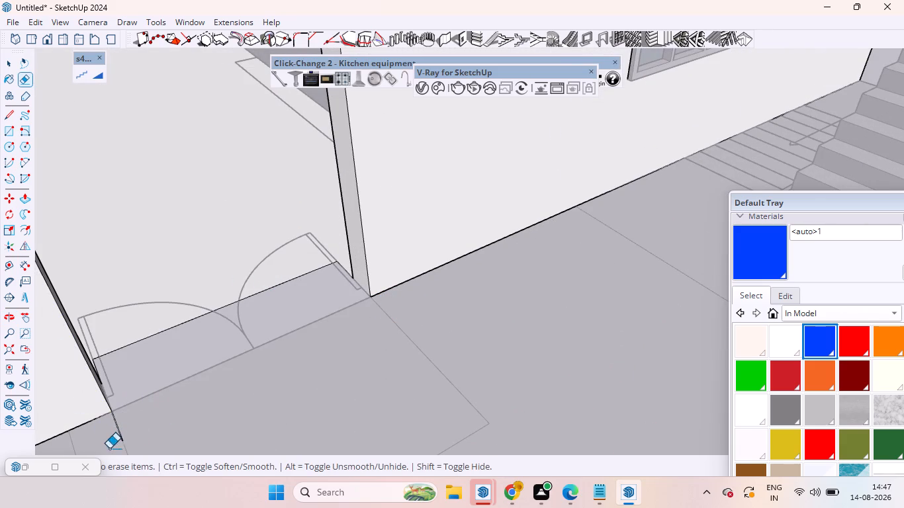
pyautogui.click(121, 436)
pyautogui.scroll(-7, 167, 392)
pyautogui.scroll(-6, 269, 343)
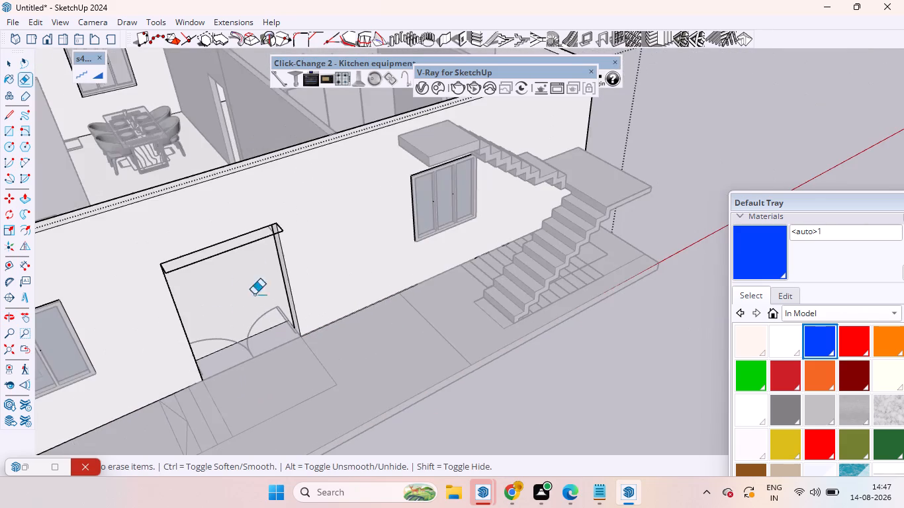
pyautogui.scroll(15, 282, 239)
pyautogui.click(302, 238)
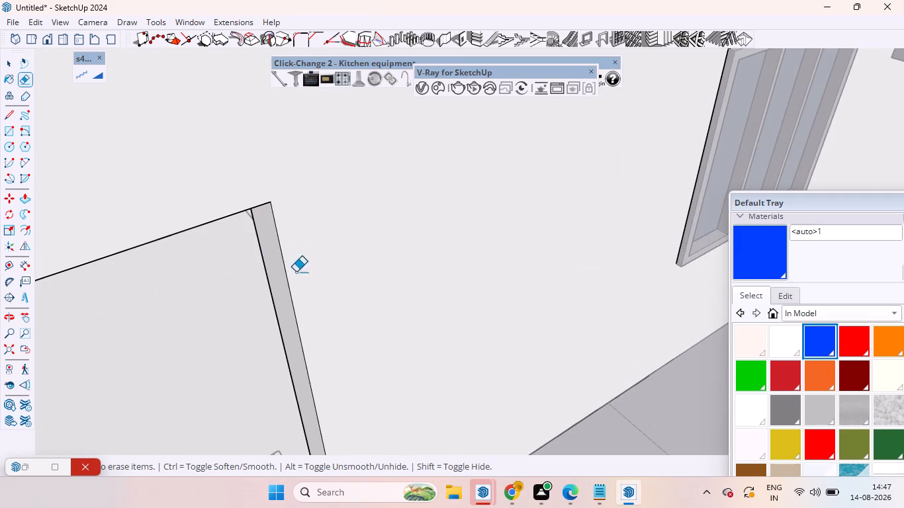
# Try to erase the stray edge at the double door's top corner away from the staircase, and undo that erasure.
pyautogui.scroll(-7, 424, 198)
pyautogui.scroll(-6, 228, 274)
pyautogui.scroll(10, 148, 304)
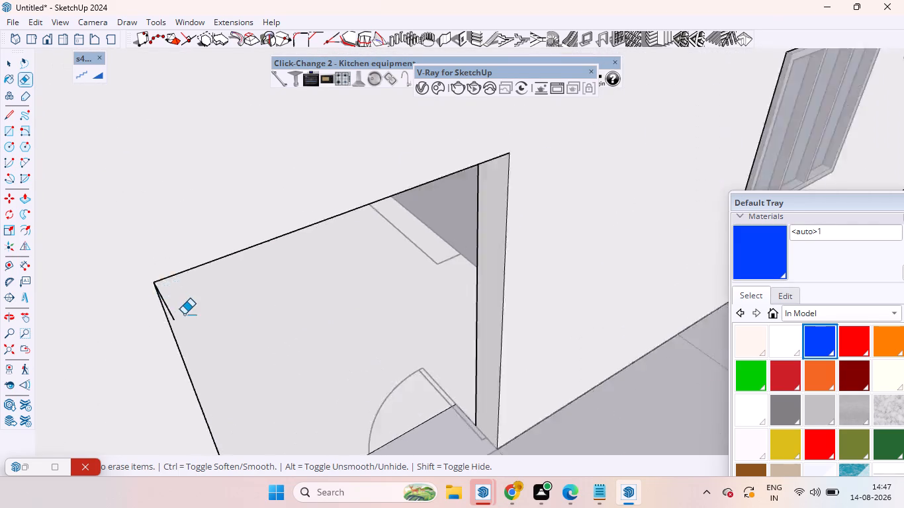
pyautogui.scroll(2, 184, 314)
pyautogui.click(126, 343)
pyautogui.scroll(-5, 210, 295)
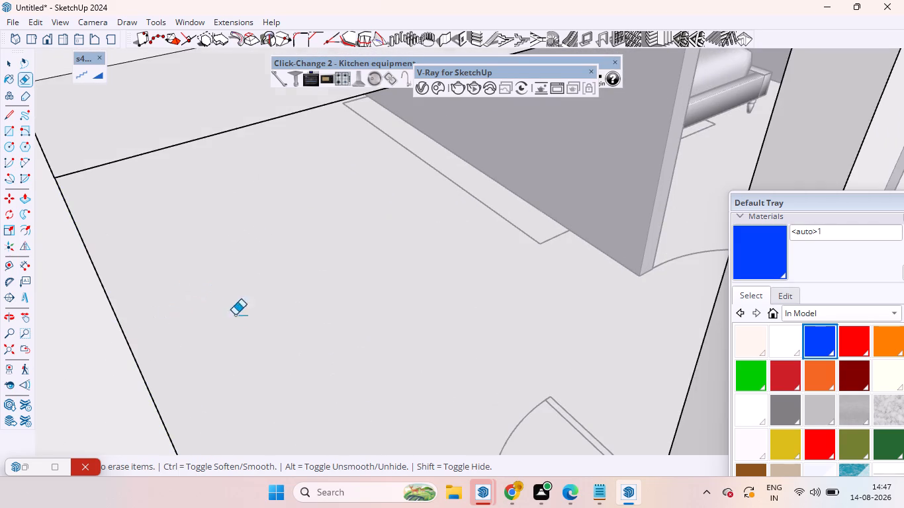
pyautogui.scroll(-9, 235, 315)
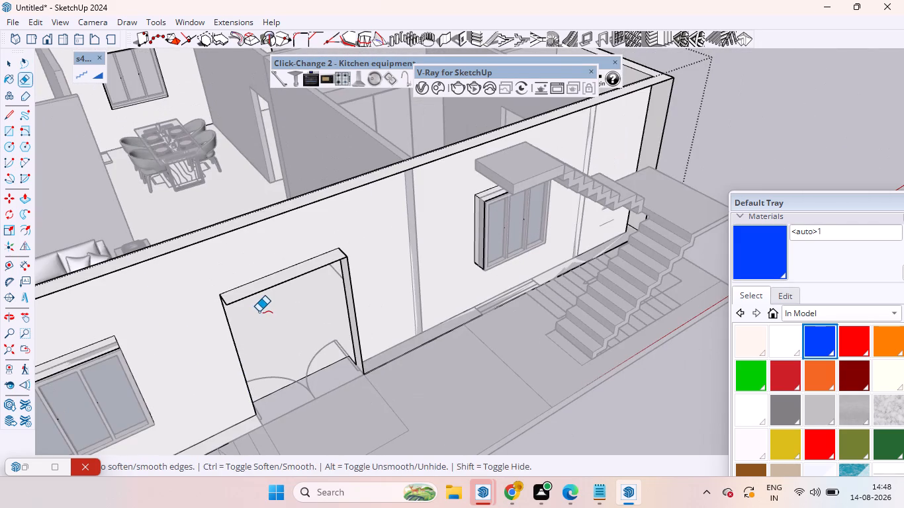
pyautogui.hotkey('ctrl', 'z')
# From the room side, erase the short stray edge at the double door's top corner away from the staircase, and leave the outer-wall group.
pyautogui.scroll(2, 230, 312)
pyautogui.moveTo(236, 312); pyautogui.dragTo(379, 319, button='middle')
pyautogui.scroll(3, 601, 375)
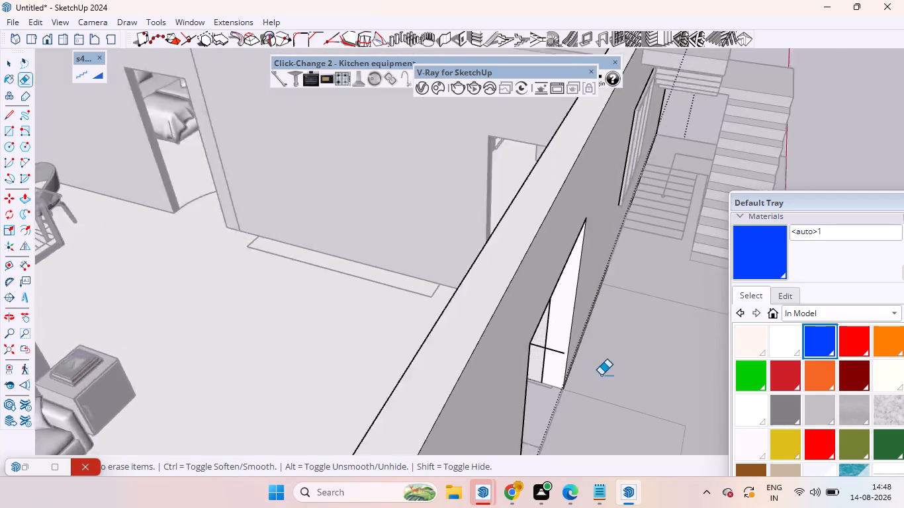
pyautogui.scroll(2, 601, 375)
pyautogui.click(533, 336)
pyautogui.scroll(-7, 429, 347)
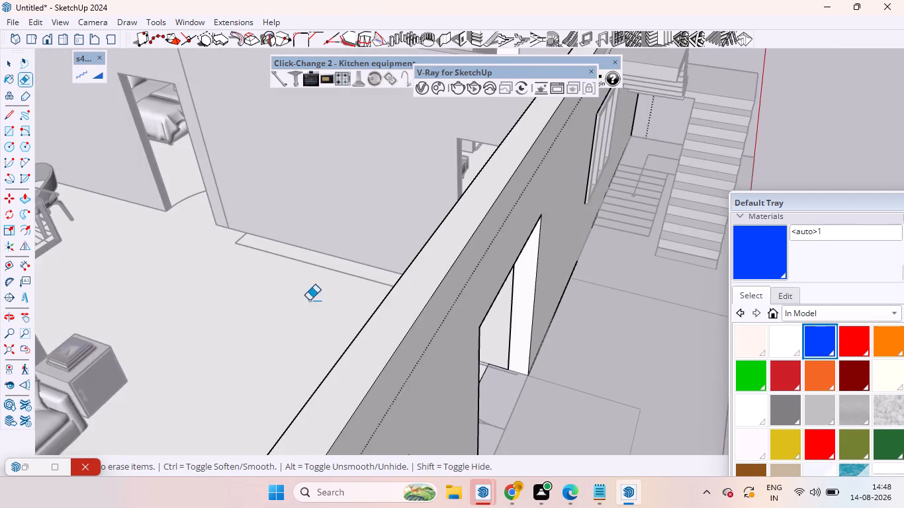
pyautogui.scroll(-8, 389, 286)
pyautogui.scroll(1, 615, 245)
pyautogui.scroll(-4, 633, 249)
pyautogui.scroll(1, 707, 276)
pyautogui.scroll(-2, 707, 276)
pyautogui.press('space')
pyautogui.click(696, 342)
pyautogui.scroll(-5, 531, 204)
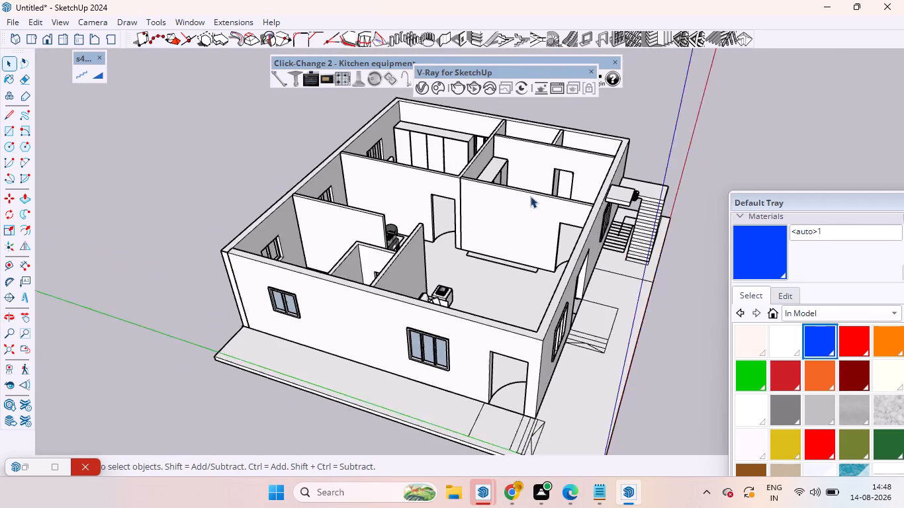
# Examine the double-door opening and its threshold from inside and outside the house.
pyautogui.scroll(-2, 530, 196)
pyautogui.moveTo(624, 278); pyautogui.dragTo(277, 378, button='middle')
pyautogui.scroll(6, 449, 271)
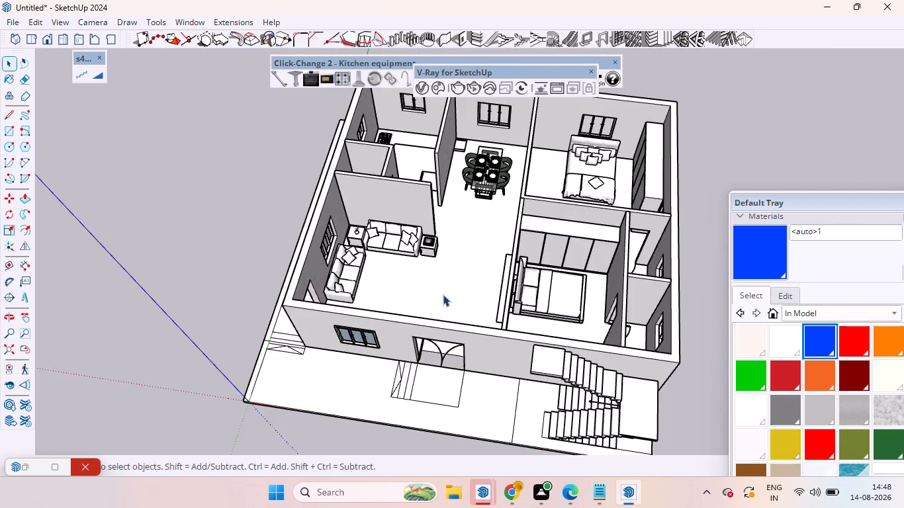
pyautogui.moveTo(445, 299); pyautogui.dragTo(17, 283, button='middle')
pyautogui.scroll(5, 424, 218)
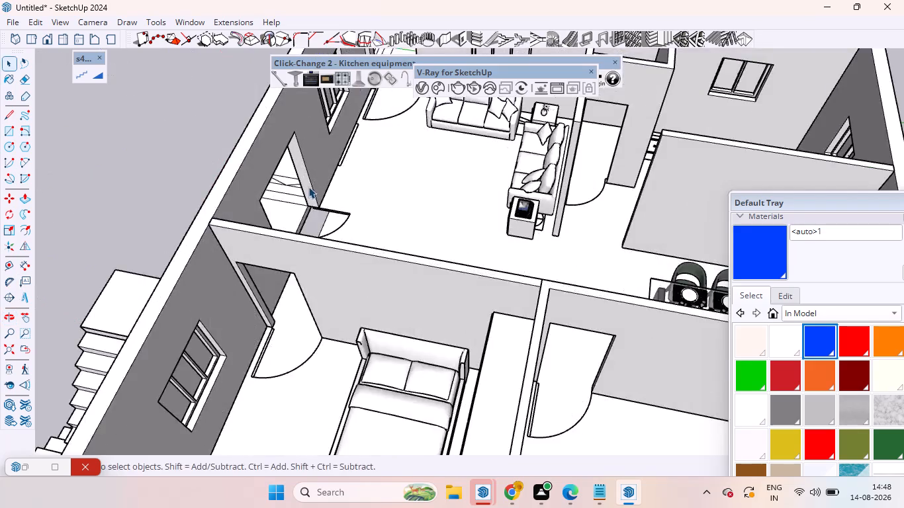
pyautogui.scroll(2, 308, 187)
pyautogui.scroll(-2, 308, 187)
pyautogui.scroll(8, 308, 187)
pyautogui.scroll(-1, 344, 229)
pyautogui.scroll(1, 344, 229)
pyautogui.scroll(-5, 316, 241)
pyautogui.moveTo(312, 262); pyautogui.dragTo(394, 290, button='middle')
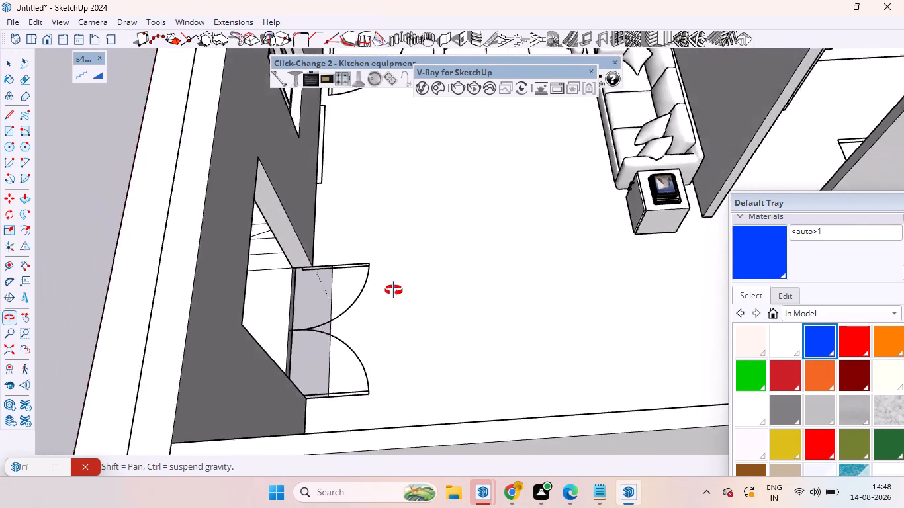
pyautogui.moveTo(394, 290); pyautogui.dragTo(562, 195, button='middle')
pyautogui.scroll(10, 400, 323)
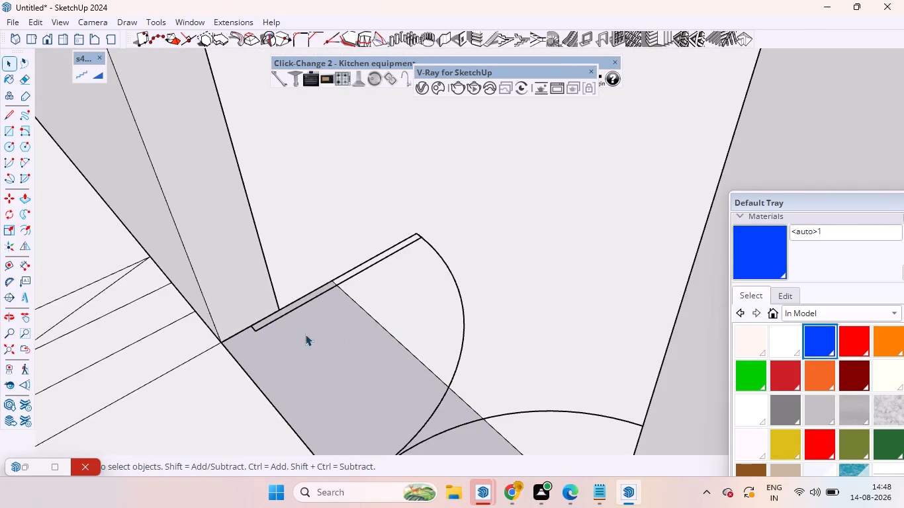
pyautogui.moveTo(372, 312); pyautogui.dragTo(370, 210, button='middle')
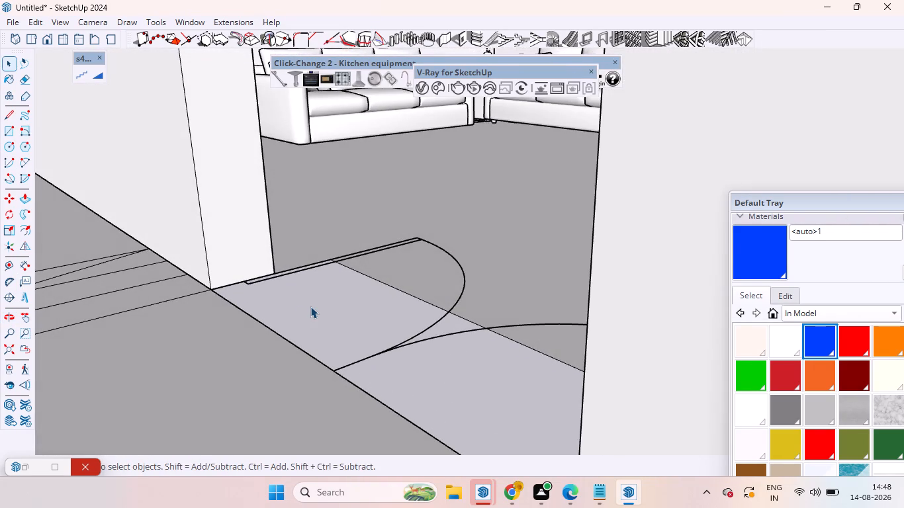
pyautogui.click(310, 306)
pyautogui.scroll(5, 312, 301)
pyautogui.moveTo(312, 292); pyautogui.dragTo(144, 365, button='middle')
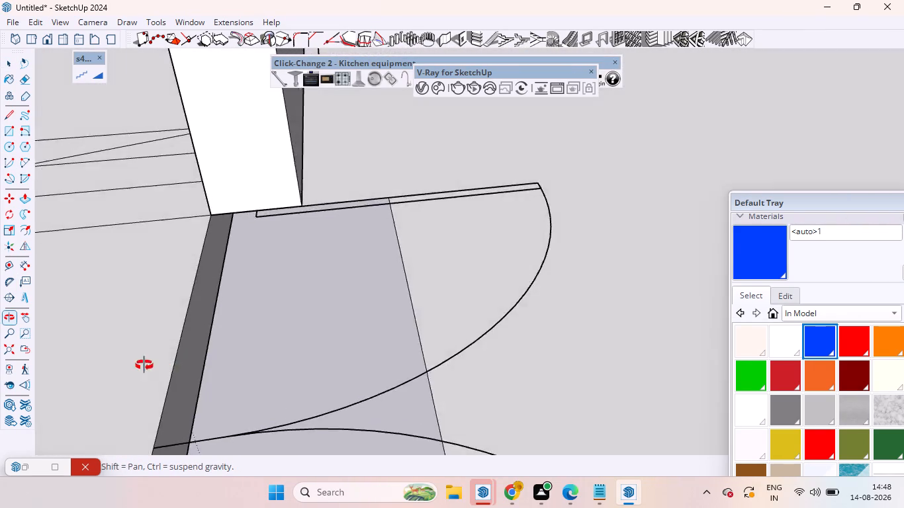
pyautogui.moveTo(144, 365); pyautogui.dragTo(161, 216, button='middle')
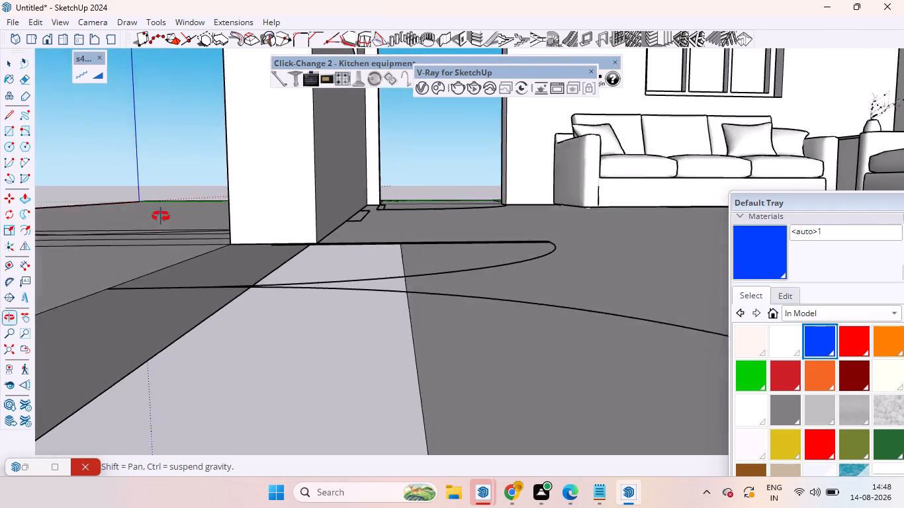
pyautogui.moveTo(161, 216); pyautogui.dragTo(174, 183, button='middle')
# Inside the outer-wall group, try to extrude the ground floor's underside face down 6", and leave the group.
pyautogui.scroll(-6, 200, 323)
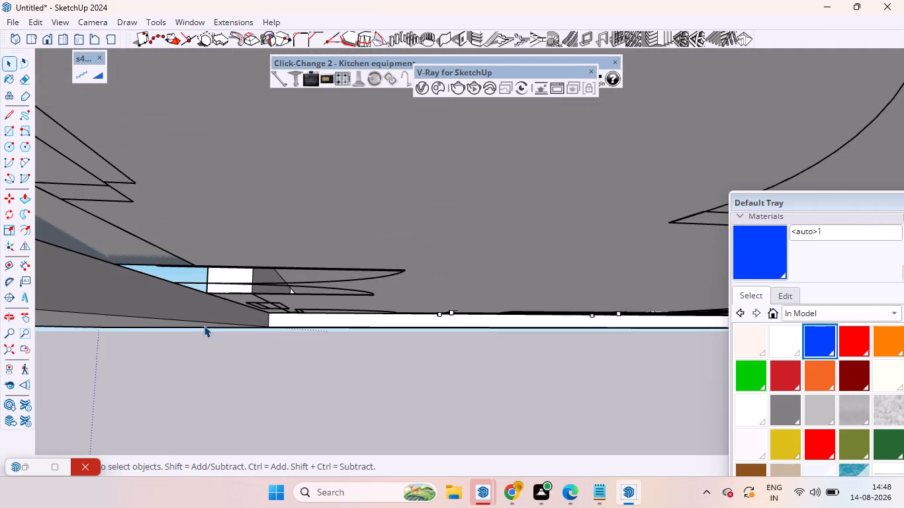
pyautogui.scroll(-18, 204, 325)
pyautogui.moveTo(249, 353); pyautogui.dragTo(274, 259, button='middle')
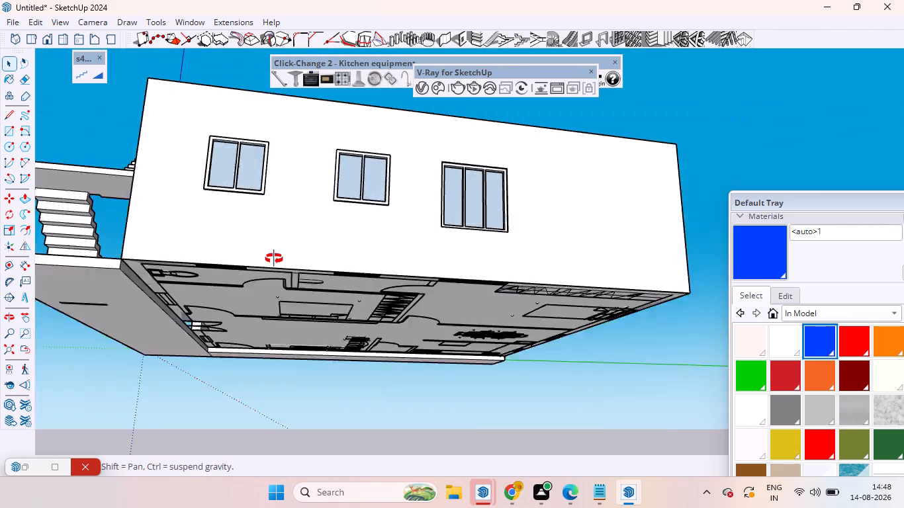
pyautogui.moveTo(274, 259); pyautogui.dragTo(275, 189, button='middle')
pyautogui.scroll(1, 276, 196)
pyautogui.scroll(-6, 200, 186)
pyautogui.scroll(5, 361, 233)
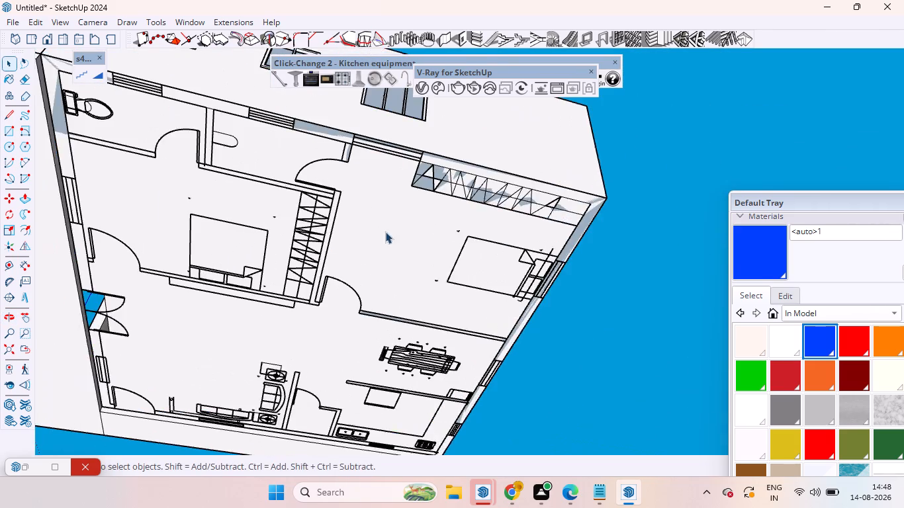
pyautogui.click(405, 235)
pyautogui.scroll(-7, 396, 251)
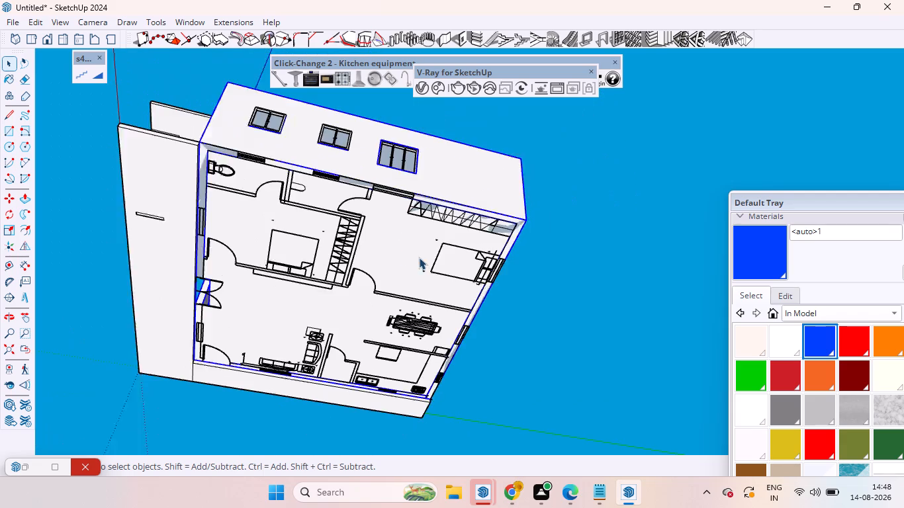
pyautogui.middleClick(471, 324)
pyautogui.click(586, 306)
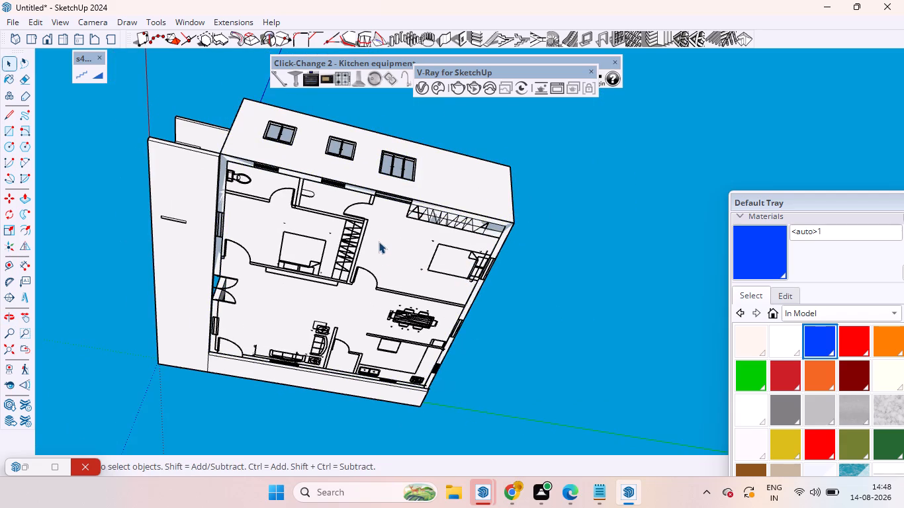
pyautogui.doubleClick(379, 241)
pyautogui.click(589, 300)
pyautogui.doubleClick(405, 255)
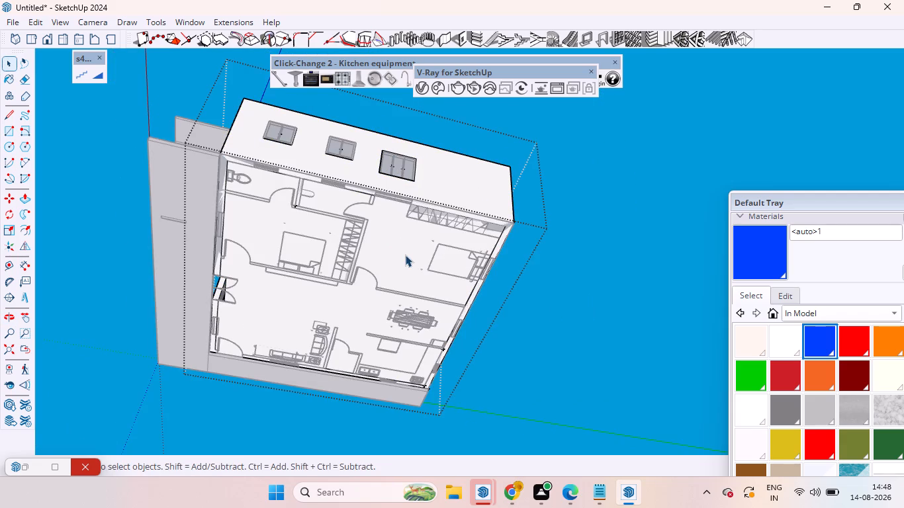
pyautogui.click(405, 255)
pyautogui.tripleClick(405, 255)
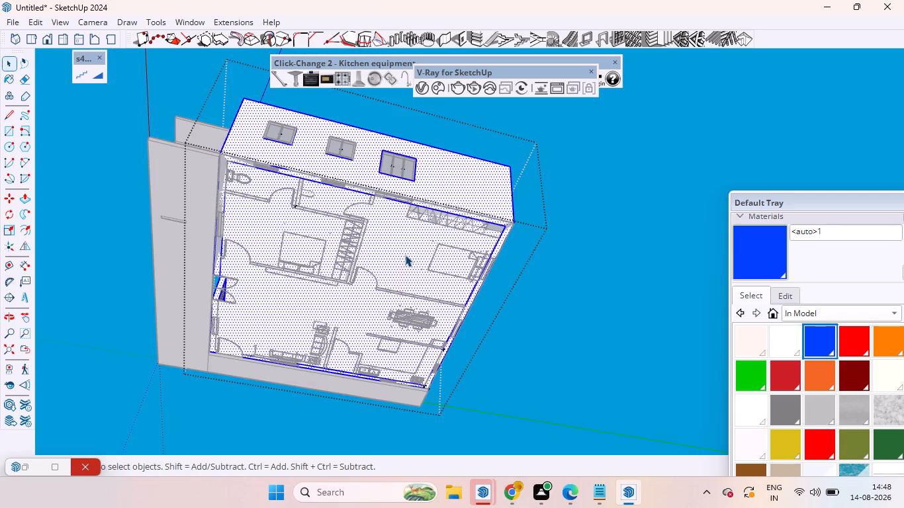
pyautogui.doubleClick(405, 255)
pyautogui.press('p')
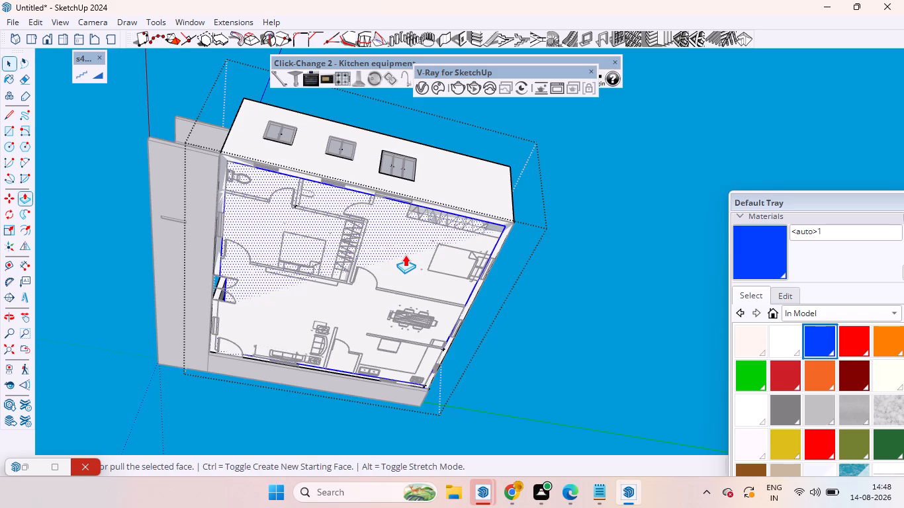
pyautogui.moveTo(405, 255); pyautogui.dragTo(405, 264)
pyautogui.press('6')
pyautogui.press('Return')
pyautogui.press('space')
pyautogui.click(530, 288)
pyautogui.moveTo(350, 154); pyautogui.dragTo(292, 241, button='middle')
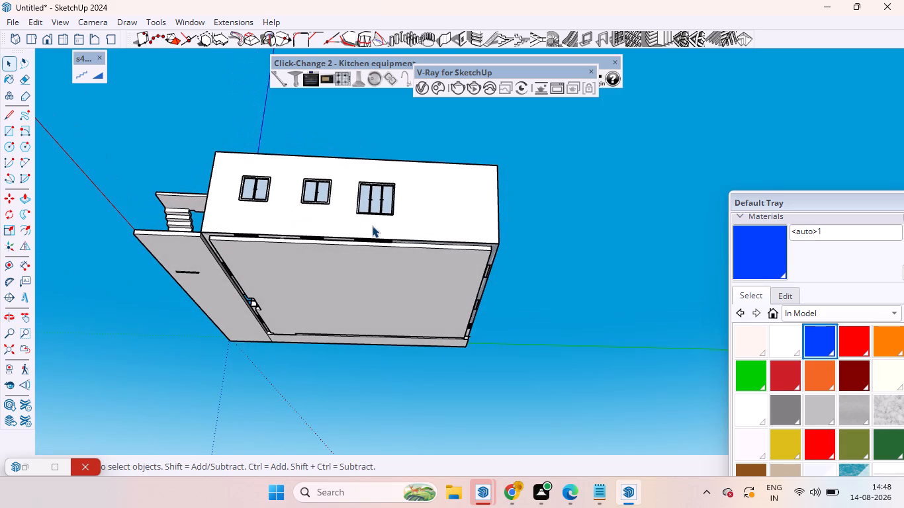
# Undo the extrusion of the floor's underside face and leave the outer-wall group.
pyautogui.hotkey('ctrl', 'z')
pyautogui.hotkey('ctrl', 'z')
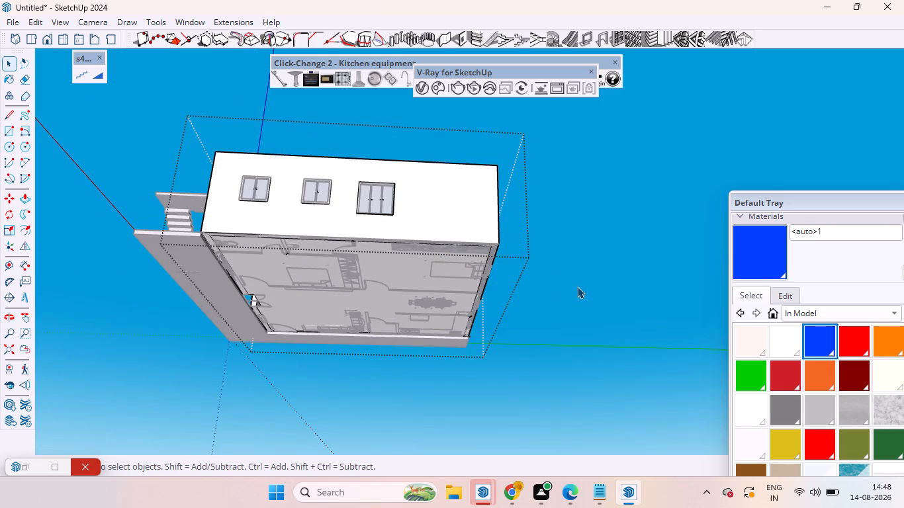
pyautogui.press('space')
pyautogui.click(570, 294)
# In a new group, draw a rectangle on the house's underside from the toilet-side front outer corner to the diagonally opposite kitchen outer corner.
pyautogui.moveTo(303, 355); pyautogui.dragTo(288, 186, button='middle')
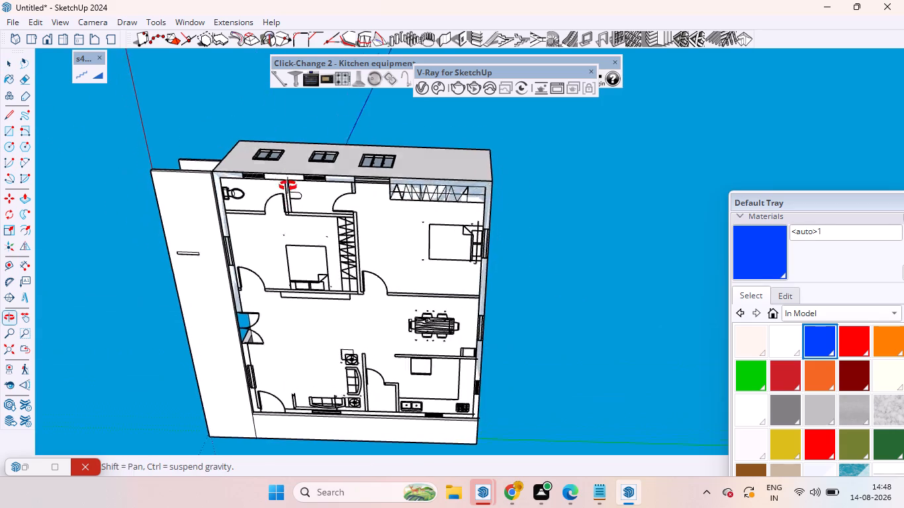
pyautogui.moveTo(288, 186); pyautogui.dragTo(289, 175, button='middle')
pyautogui.rightClick(578, 302)
pyautogui.click(611, 346)
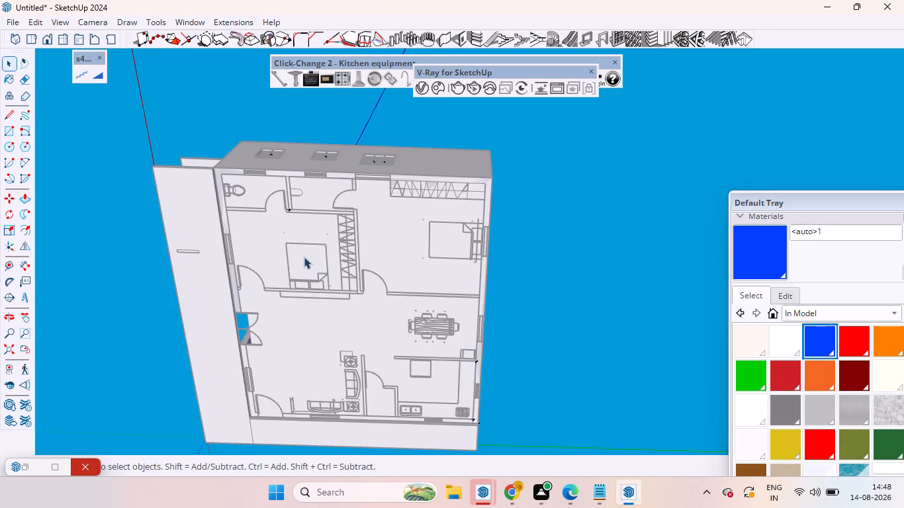
pyautogui.press('r')
pyautogui.scroll(3, 211, 168)
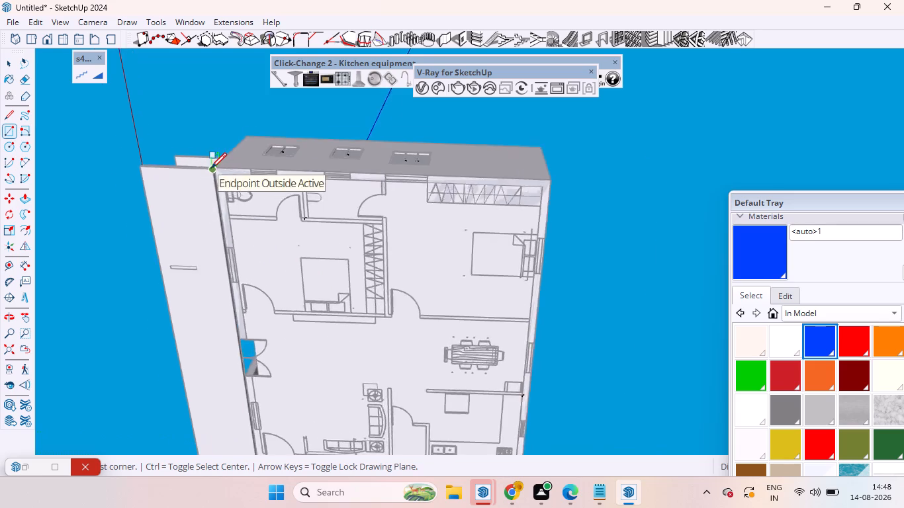
pyautogui.scroll(15, 211, 168)
pyautogui.click(208, 138)
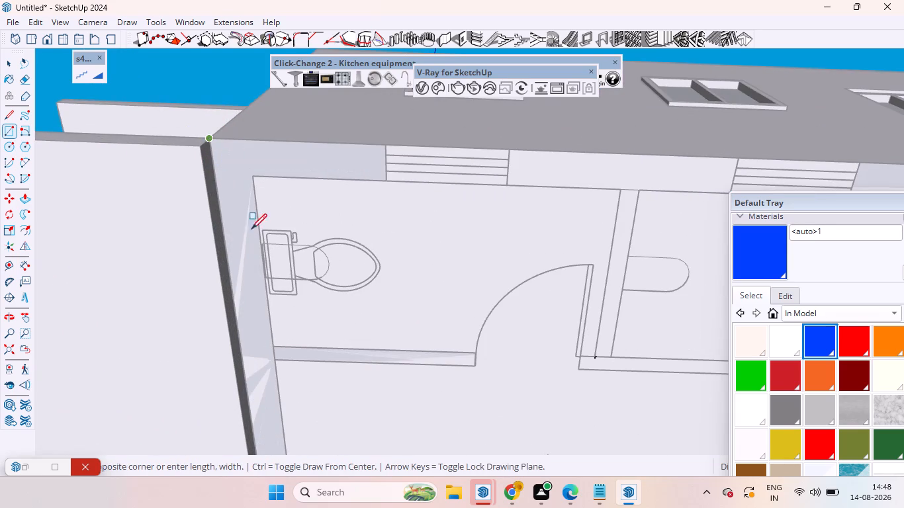
pyautogui.scroll(-9, 263, 273)
pyautogui.scroll(-20, 247, 235)
pyautogui.scroll(-5, 247, 235)
pyautogui.scroll(19, 374, 359)
pyautogui.scroll(10, 353, 327)
pyautogui.scroll(-8, 392, 319)
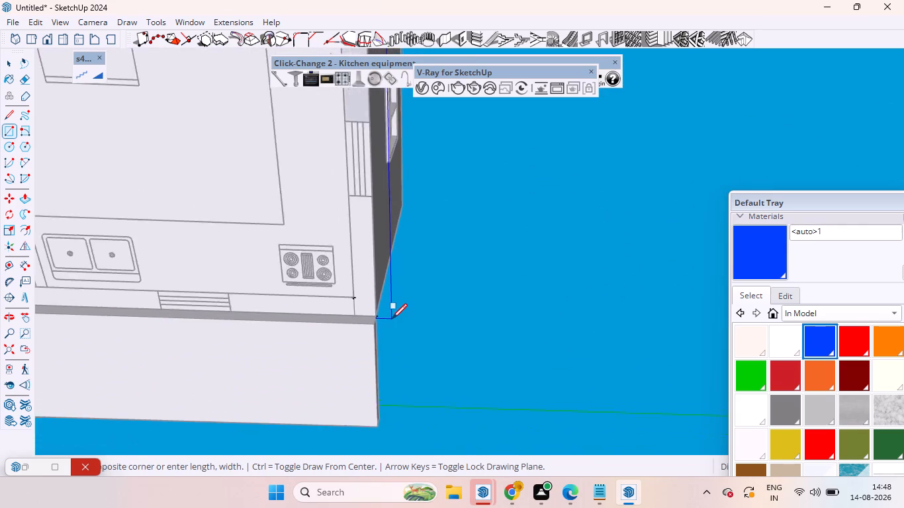
pyautogui.scroll(13, 391, 319)
pyautogui.moveTo(371, 313); pyautogui.dragTo(305, 296, button='middle')
pyautogui.scroll(12, 356, 314)
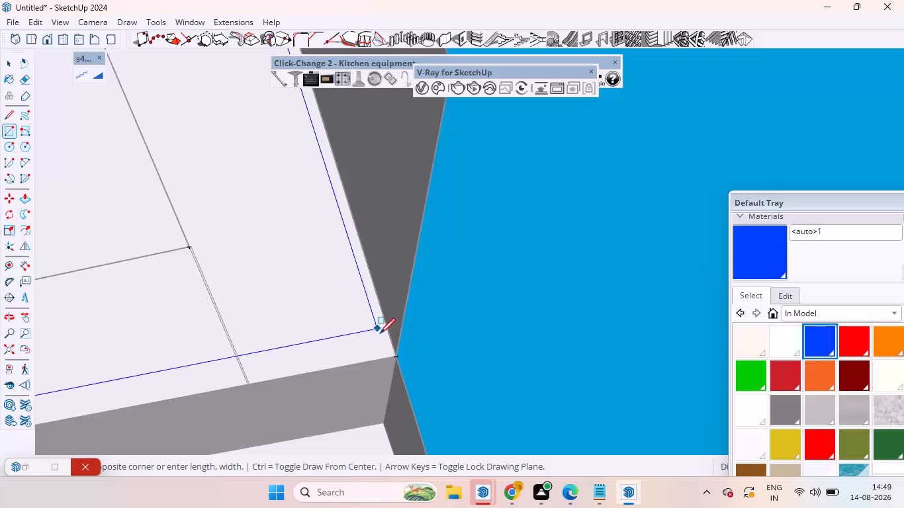
pyautogui.click(400, 364)
pyautogui.press('space')
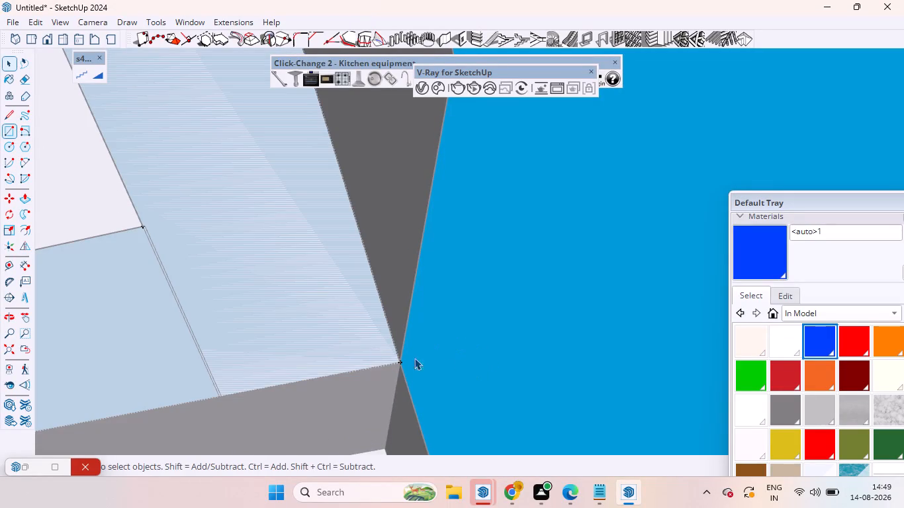
# Extrude the underside rectangle down 6" as a base slab and leave its group.
pyautogui.press('p')
pyautogui.doubleClick(322, 316)
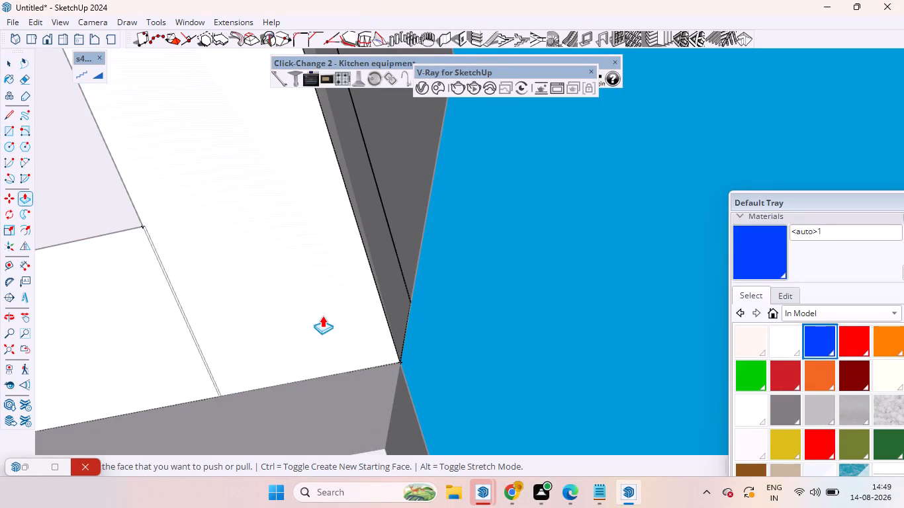
pyautogui.hotkey('ctrl', 'z')
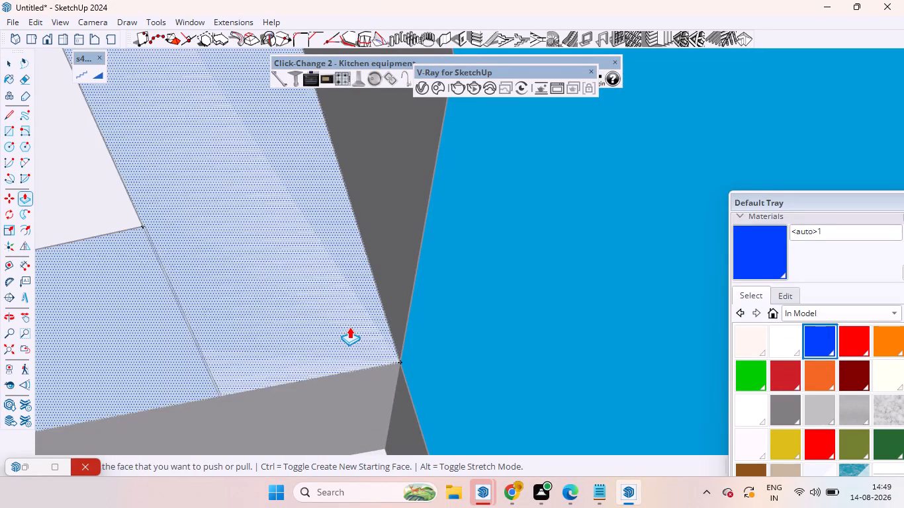
pyautogui.moveTo(347, 325); pyautogui.dragTo(336, 364)
pyautogui.press('6')
pyautogui.press('Return')
pyautogui.press('space')
pyautogui.click(476, 333)
# Examine the new base slab and the house's front with its double-door opening from below, outside and above.
pyautogui.scroll(-13, 465, 280)
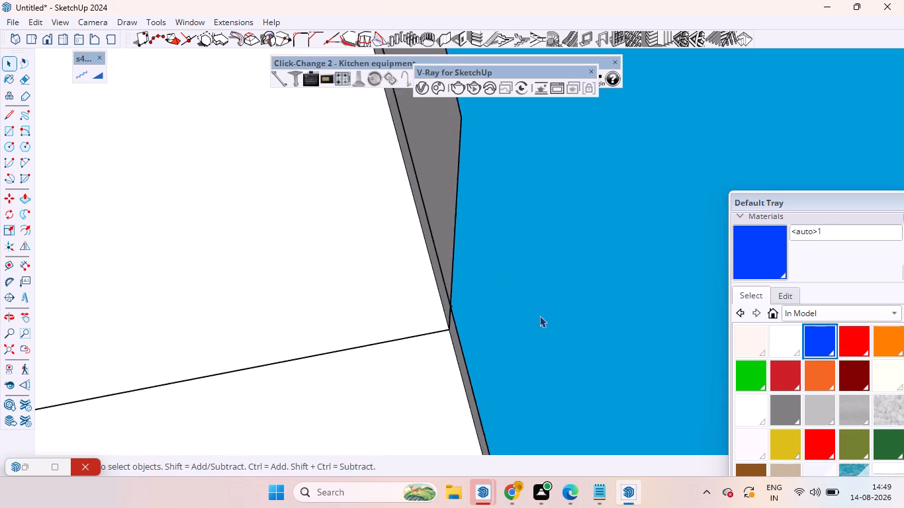
pyautogui.scroll(-20, 539, 316)
pyautogui.scroll(-7, 539, 316)
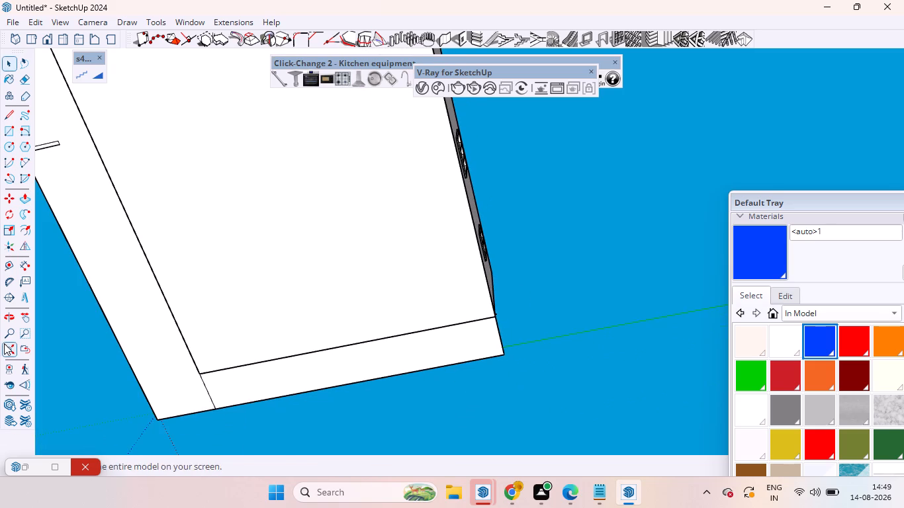
pyautogui.click(4, 343)
pyautogui.moveTo(362, 171); pyautogui.dragTo(676, 507, button='middle')
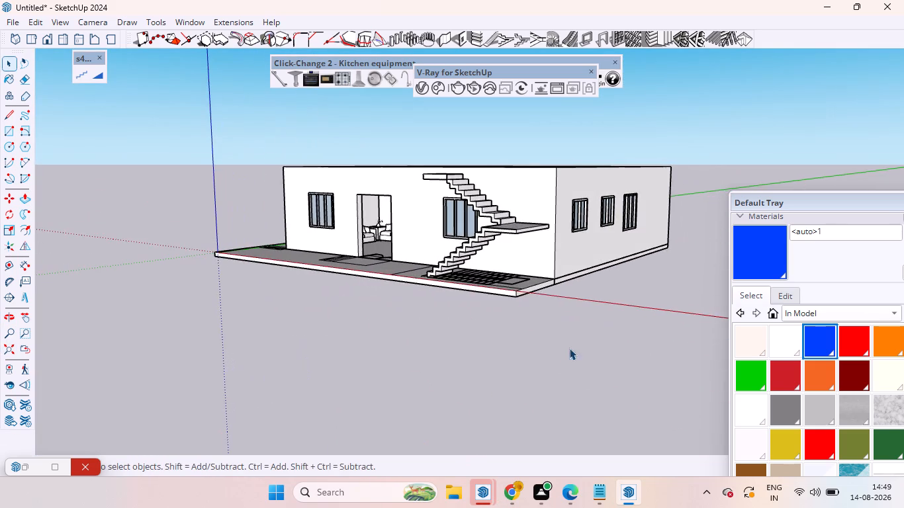
pyautogui.scroll(10, 268, 162)
pyautogui.scroll(-2, 409, 284)
pyautogui.scroll(1, 409, 284)
pyautogui.scroll(-4, 409, 284)
pyautogui.moveTo(416, 279); pyautogui.dragTo(518, 442, button='middle')
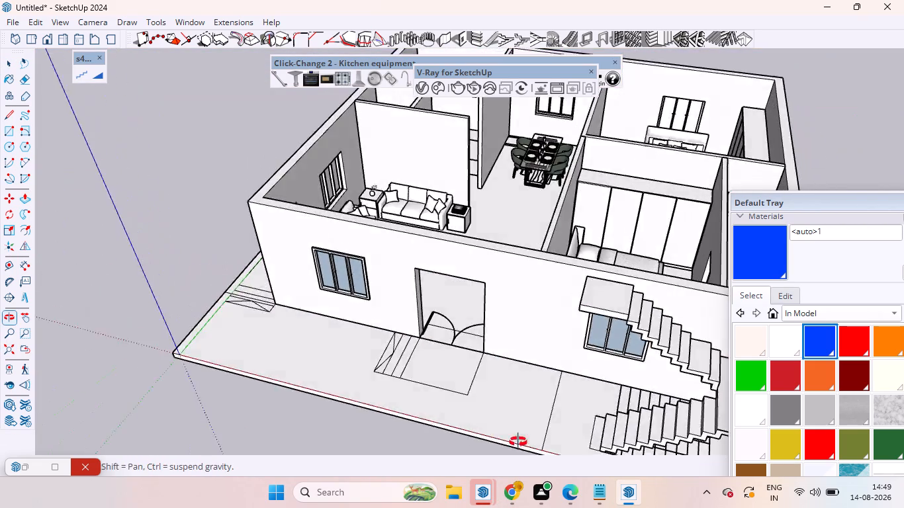
pyautogui.moveTo(518, 442); pyautogui.dragTo(550, 455, button='middle')
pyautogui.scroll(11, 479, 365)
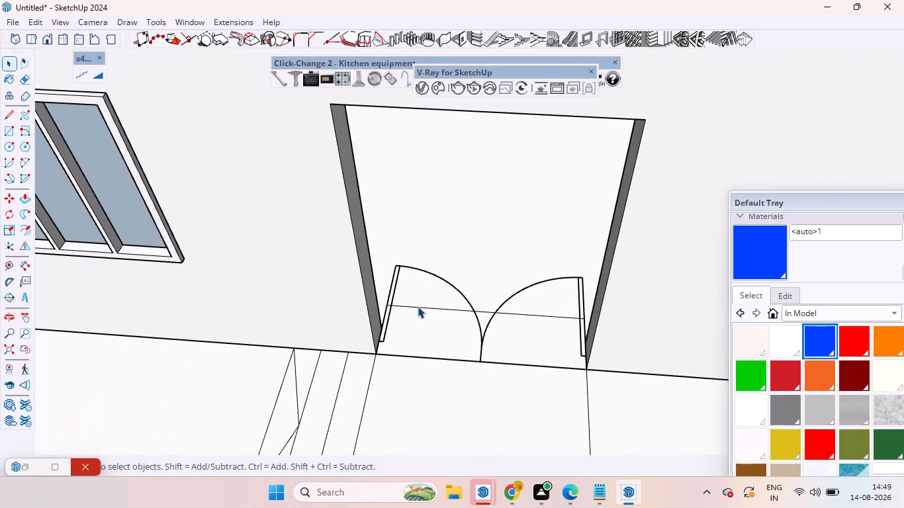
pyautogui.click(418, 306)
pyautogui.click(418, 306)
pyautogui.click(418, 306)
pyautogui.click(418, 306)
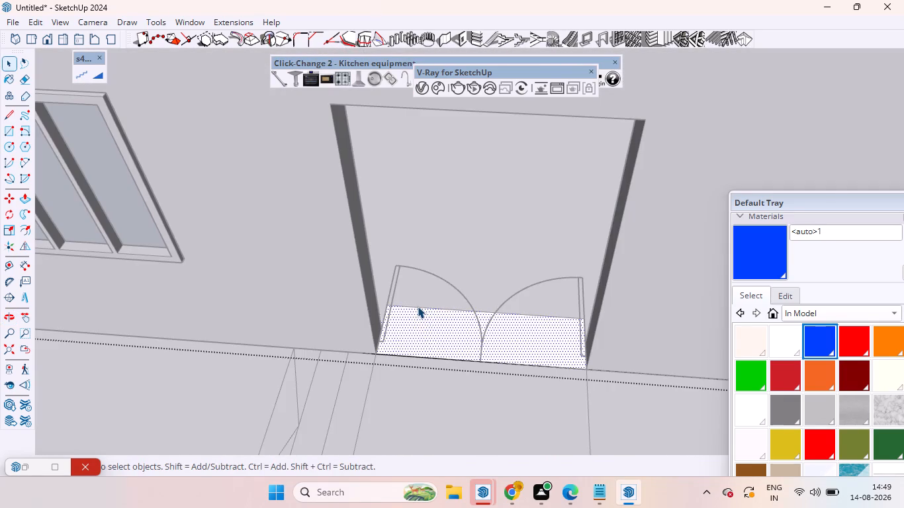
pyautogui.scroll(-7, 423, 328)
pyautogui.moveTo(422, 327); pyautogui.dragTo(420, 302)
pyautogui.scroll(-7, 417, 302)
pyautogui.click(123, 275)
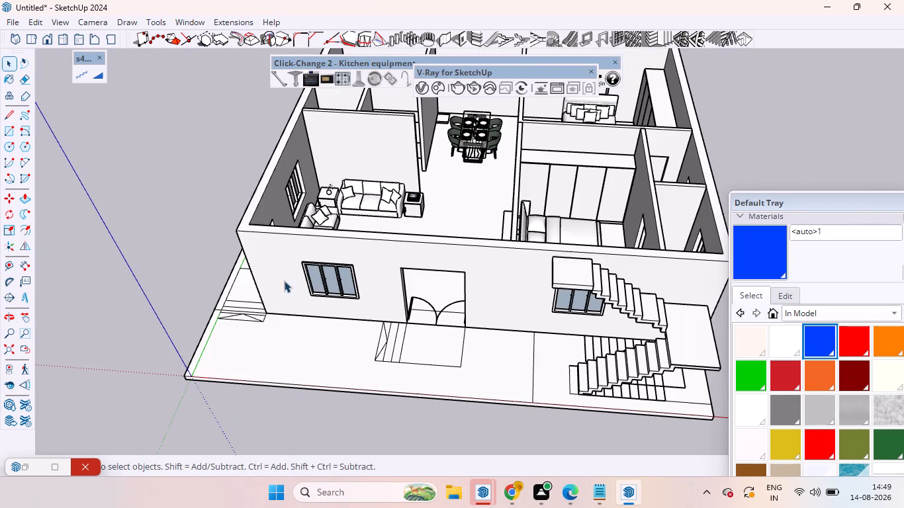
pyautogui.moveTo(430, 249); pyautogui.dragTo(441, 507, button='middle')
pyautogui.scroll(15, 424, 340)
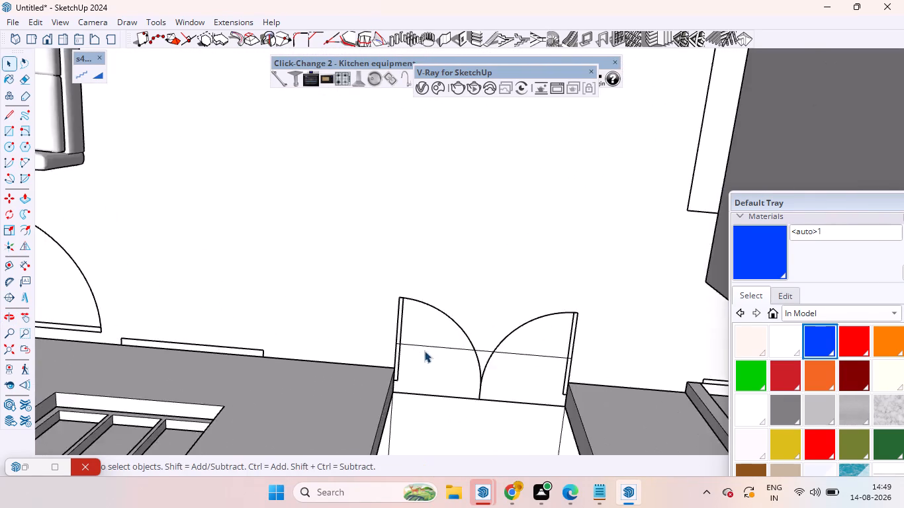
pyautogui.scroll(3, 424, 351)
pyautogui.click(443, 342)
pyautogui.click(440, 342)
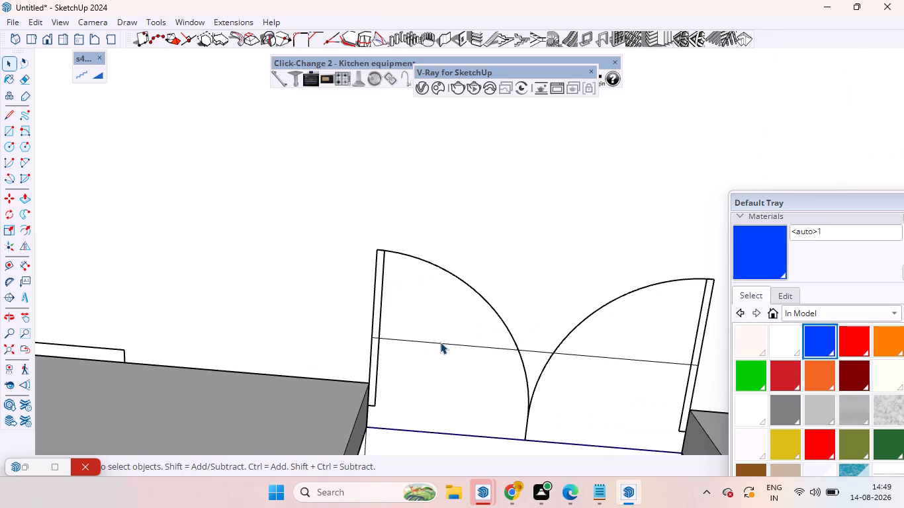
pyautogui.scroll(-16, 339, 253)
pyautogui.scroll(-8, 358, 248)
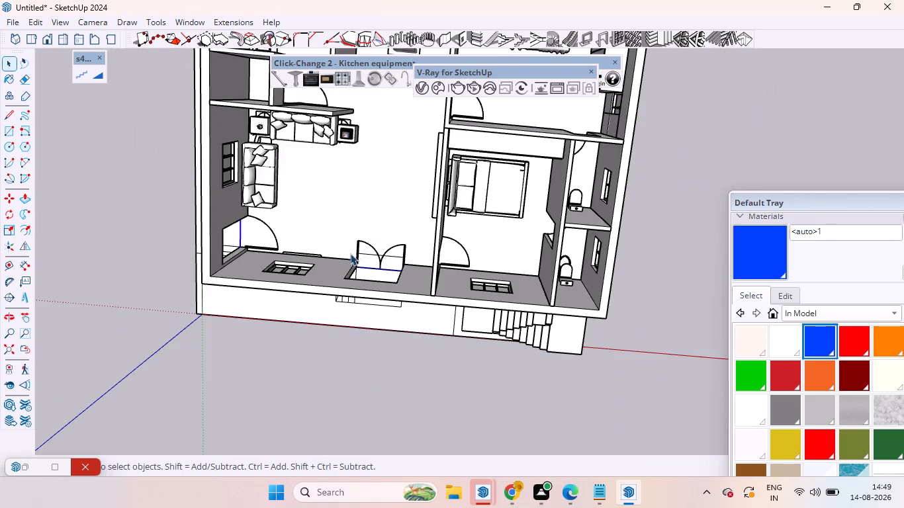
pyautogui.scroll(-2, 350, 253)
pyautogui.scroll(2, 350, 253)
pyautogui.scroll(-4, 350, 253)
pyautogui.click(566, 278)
# Inside the outer-wall group, delete the stray floor edge crossing the double door's swing arcs, and leave the group.
pyautogui.scroll(2, 360, 245)
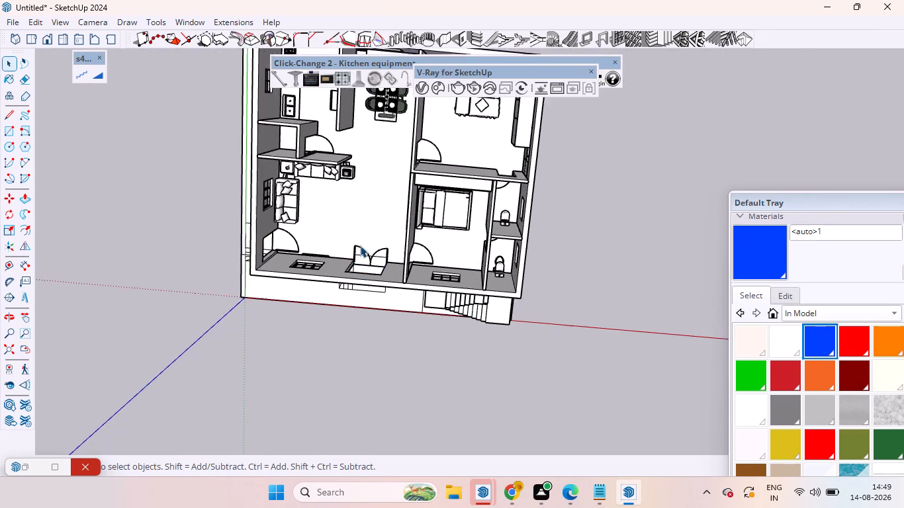
pyautogui.scroll(9, 360, 245)
pyautogui.tripleClick(375, 225)
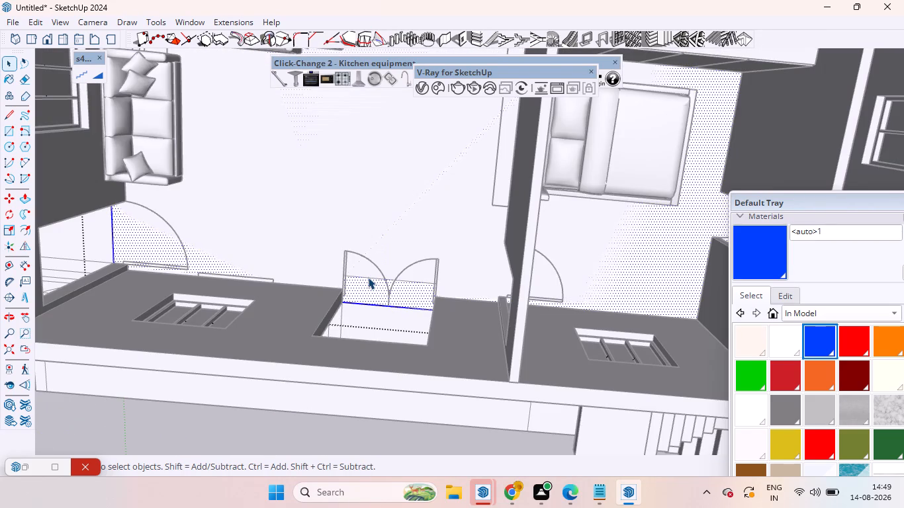
pyautogui.click(368, 277)
pyautogui.doubleClick(368, 277)
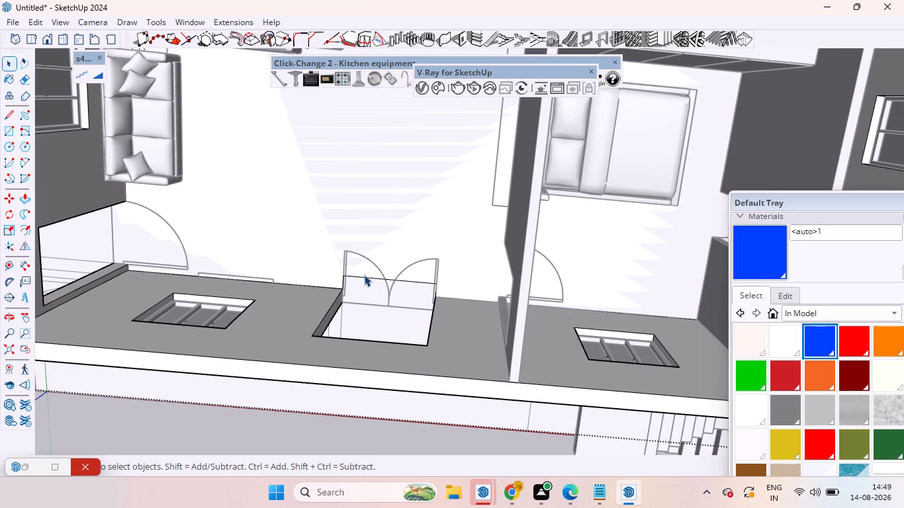
pyautogui.click(364, 276)
pyautogui.press('Delete')
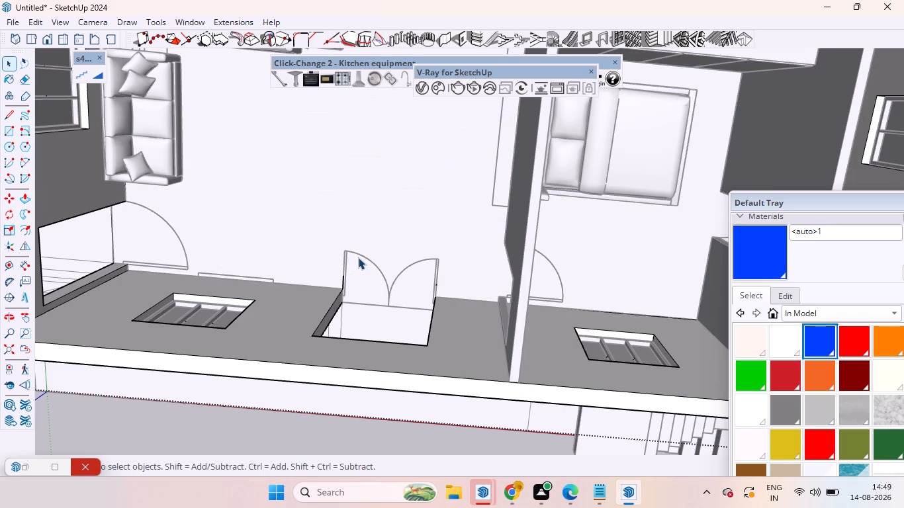
pyautogui.scroll(-8, 342, 245)
pyautogui.scroll(-14, 278, 223)
pyautogui.click(526, 225)
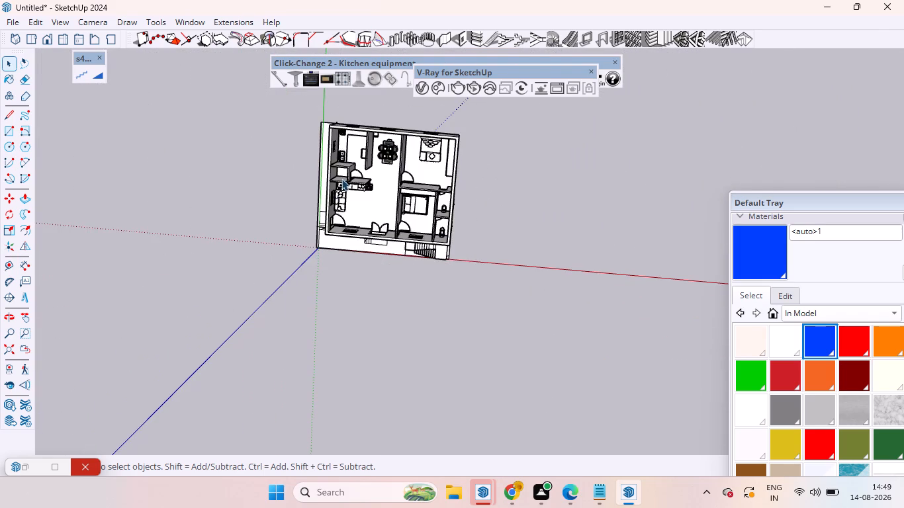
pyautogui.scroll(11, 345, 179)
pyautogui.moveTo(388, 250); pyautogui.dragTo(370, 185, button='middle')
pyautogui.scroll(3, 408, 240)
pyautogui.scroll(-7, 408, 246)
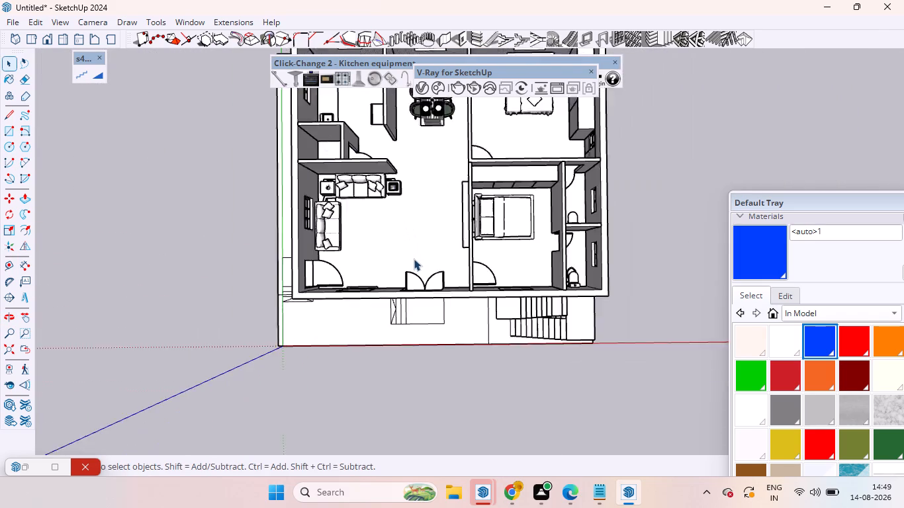
# Delete the door-swing symbols from the floor at the door openings of the rear and front bedrooms.
pyautogui.scroll(-6, 382, 220)
pyautogui.scroll(20, 449, 142)
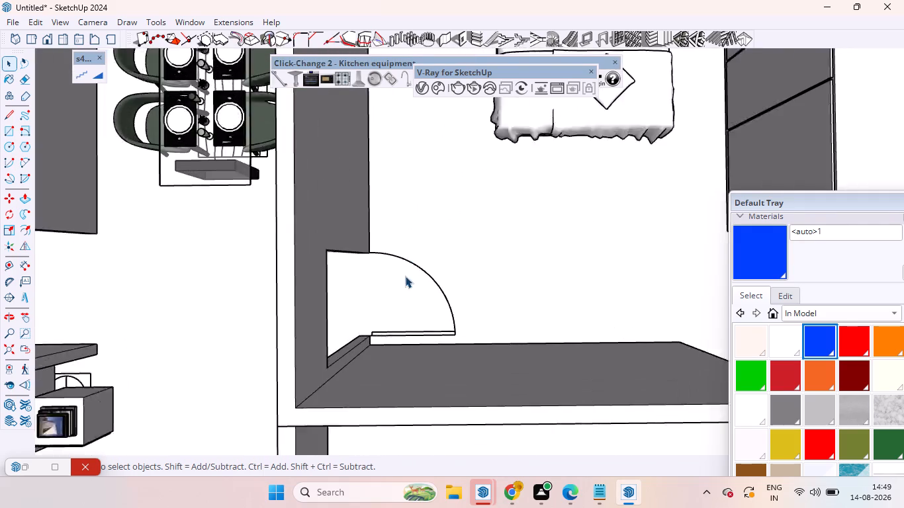
pyautogui.scroll(2, 405, 276)
pyautogui.click(385, 248)
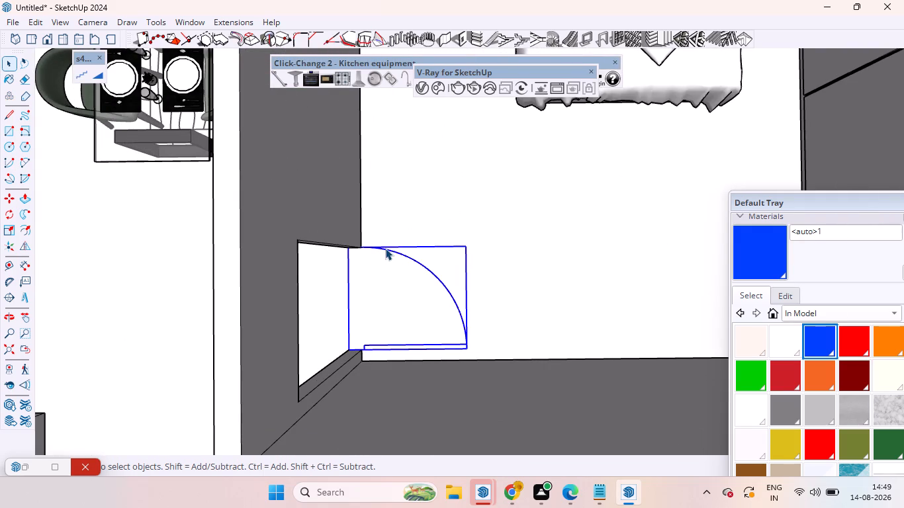
pyautogui.press('Delete')
pyautogui.scroll(-15, 386, 247)
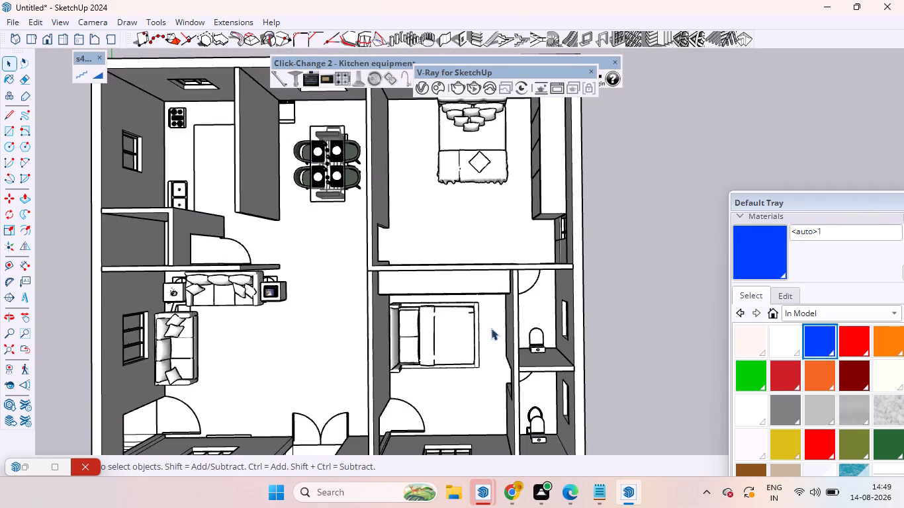
pyautogui.scroll(6, 453, 427)
pyautogui.click(401, 412)
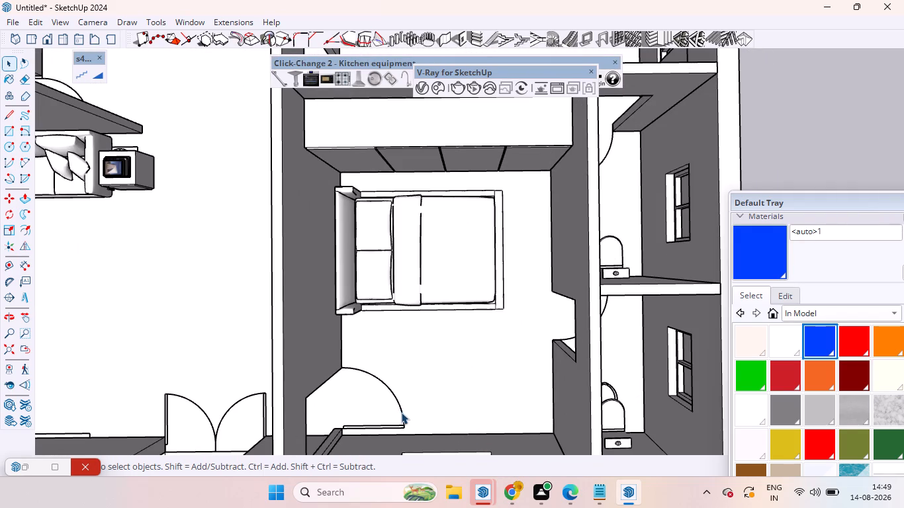
pyautogui.press('Delete')
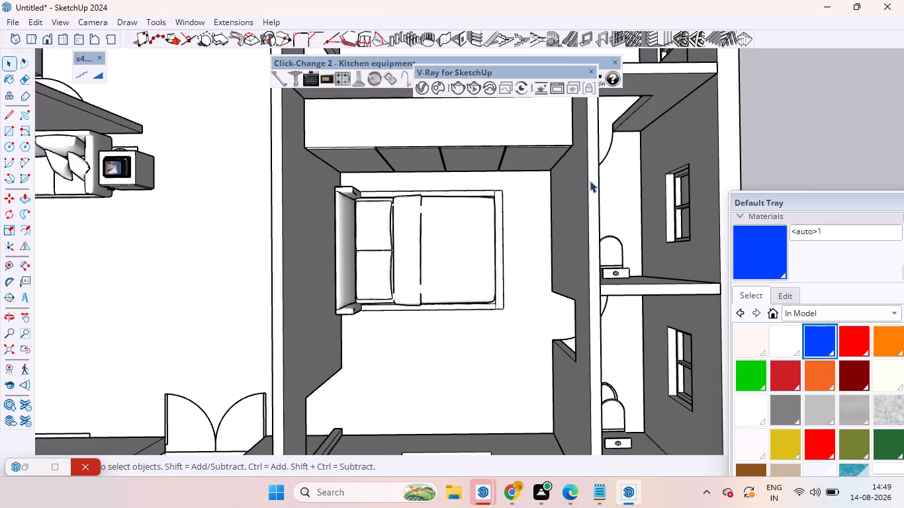
# Delete the door-swing symbols from the floors of both toilets beside the front bedroom.
pyautogui.scroll(10, 610, 147)
pyautogui.click(610, 147)
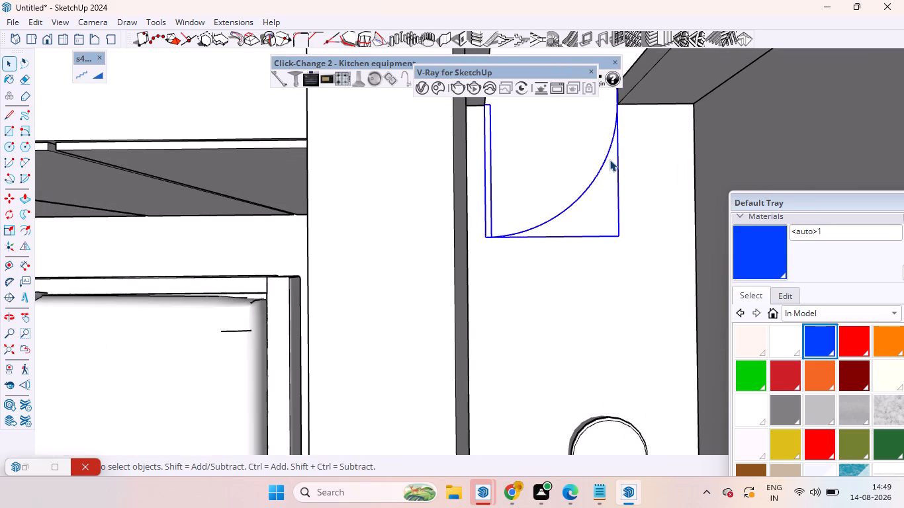
pyautogui.press('Delete')
pyautogui.scroll(-19, 513, 140)
pyautogui.scroll(1, 525, 108)
pyautogui.scroll(-2, 526, 106)
pyautogui.scroll(2, 539, 282)
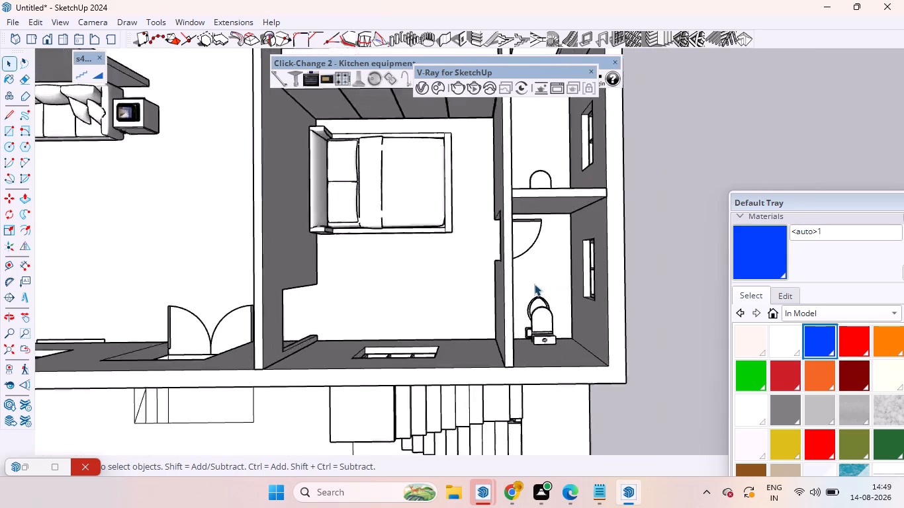
pyautogui.scroll(18, 534, 284)
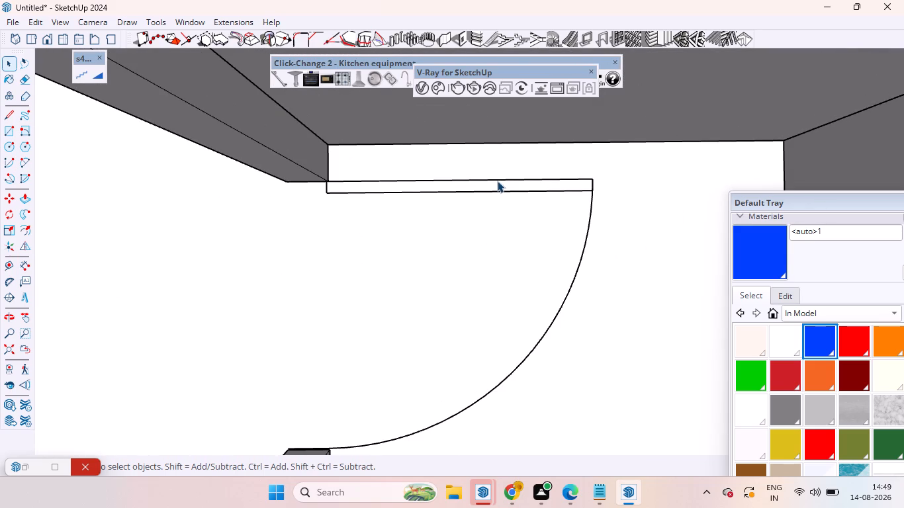
pyautogui.click(484, 179)
pyautogui.press('Delete')
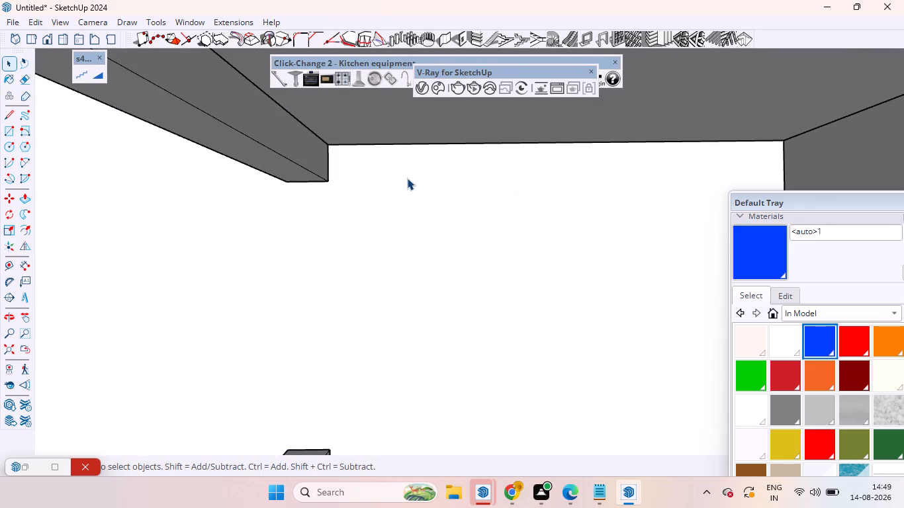
# Delete the flat toilet-seat outline showing on the floor beneath the front toilet's WC model.
pyautogui.scroll(-8, 476, 222)
pyautogui.scroll(1, 455, 192)
pyautogui.scroll(-6, 464, 190)
pyautogui.scroll(6, 537, 368)
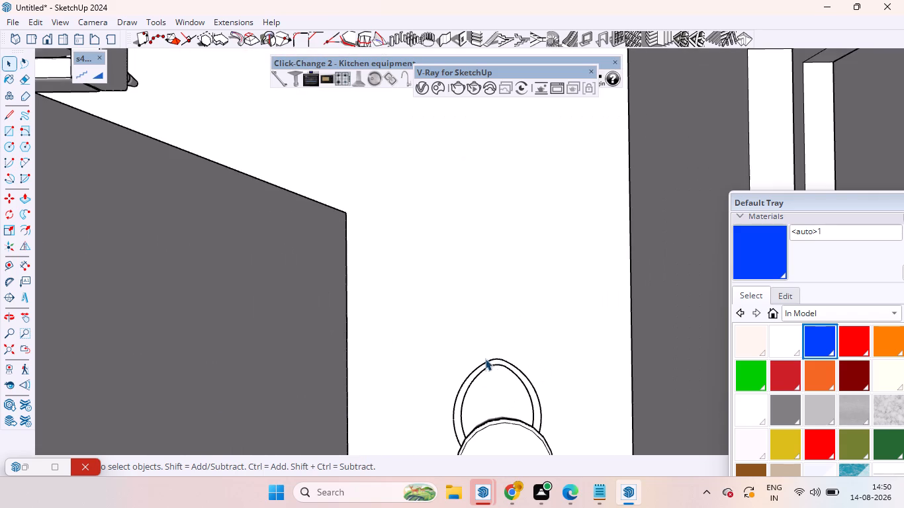
pyautogui.click(490, 357)
pyautogui.click(497, 356)
pyautogui.press('Delete')
pyautogui.scroll(-12, 424, 241)
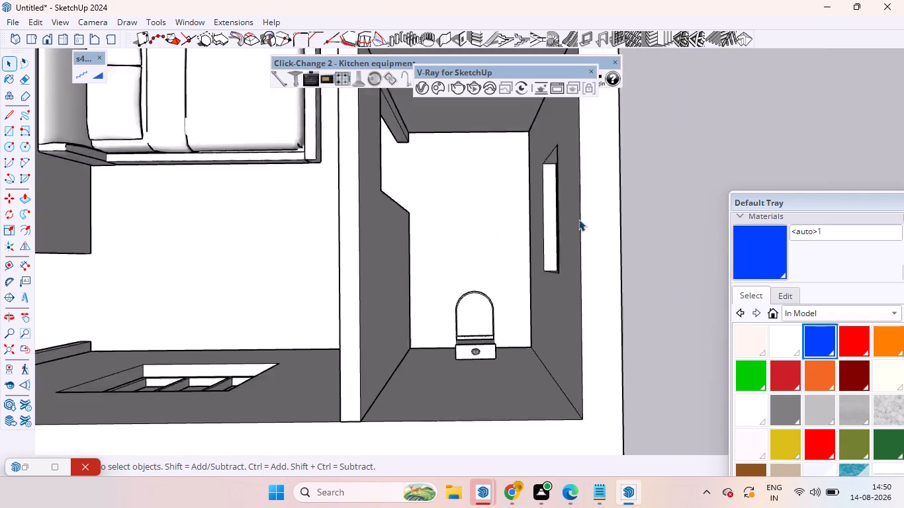
# Delete the stray edge running across the front floor strip beside the staircase landing.
pyautogui.scroll(-11, 578, 219)
pyautogui.scroll(-6, 364, 315)
pyautogui.scroll(5, 406, 353)
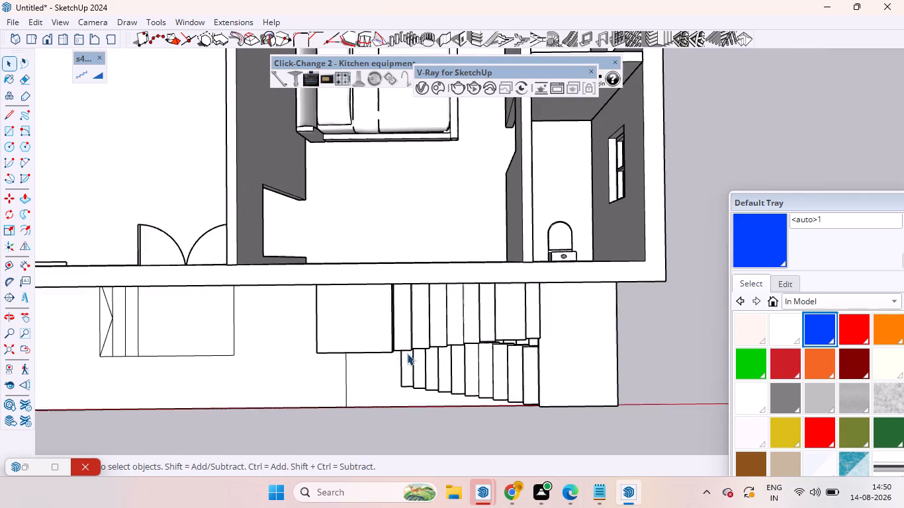
pyautogui.scroll(7, 407, 353)
pyautogui.click(357, 382)
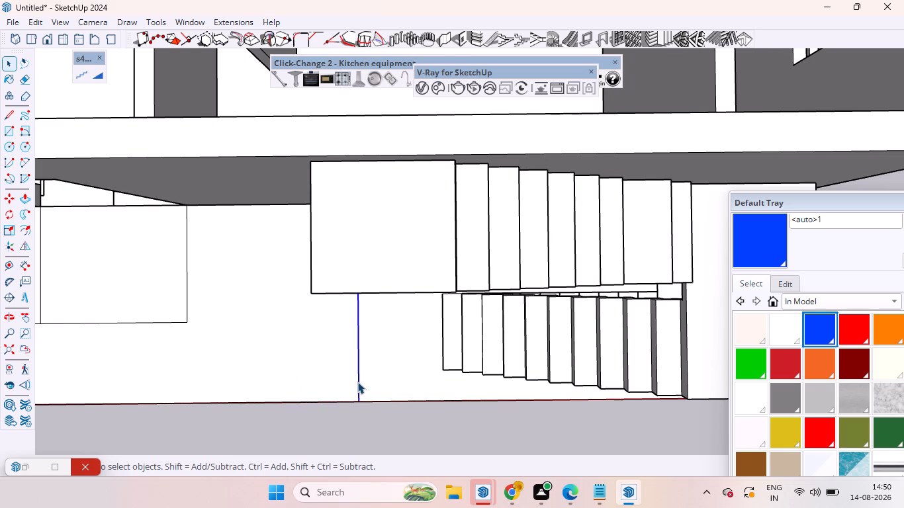
pyautogui.press('Delete')
pyautogui.scroll(-7, 503, 310)
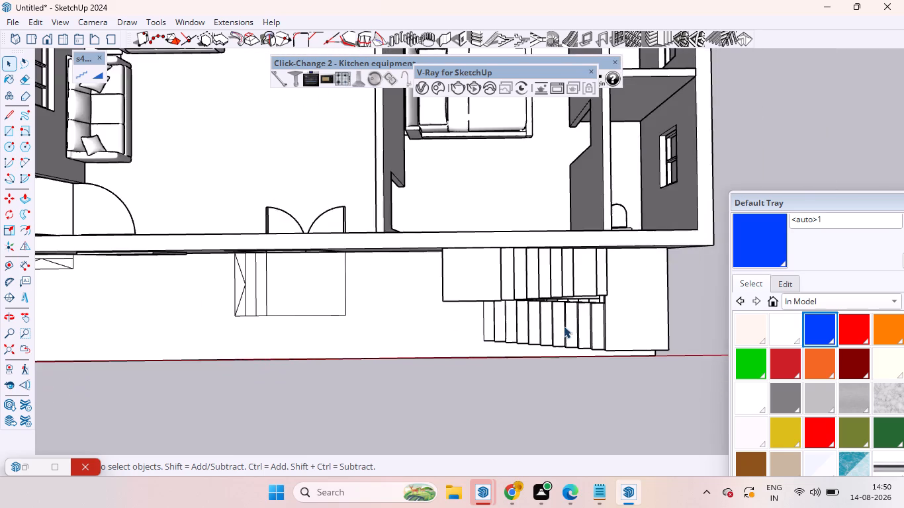
# Delete the short outer edge segment of the entrance-step outline in front of the double door.
pyautogui.scroll(6, 254, 325)
pyautogui.click(270, 310)
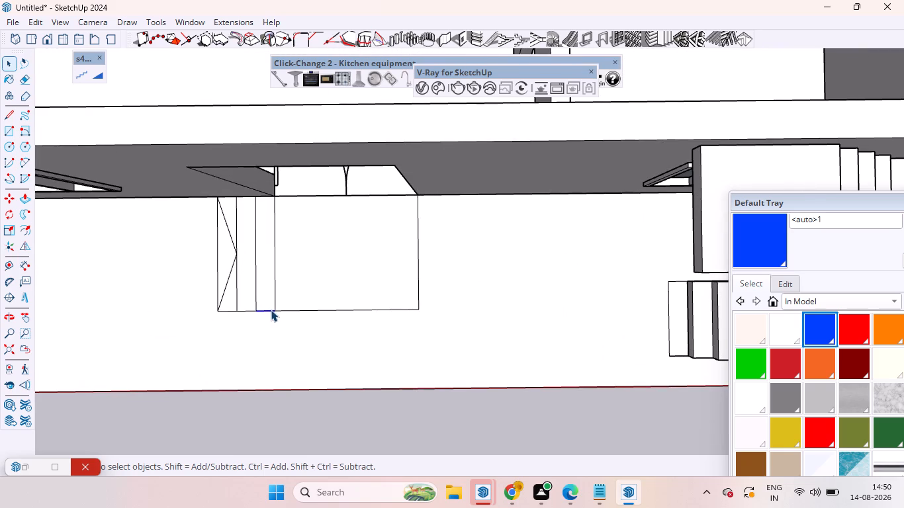
pyautogui.press('Delete')
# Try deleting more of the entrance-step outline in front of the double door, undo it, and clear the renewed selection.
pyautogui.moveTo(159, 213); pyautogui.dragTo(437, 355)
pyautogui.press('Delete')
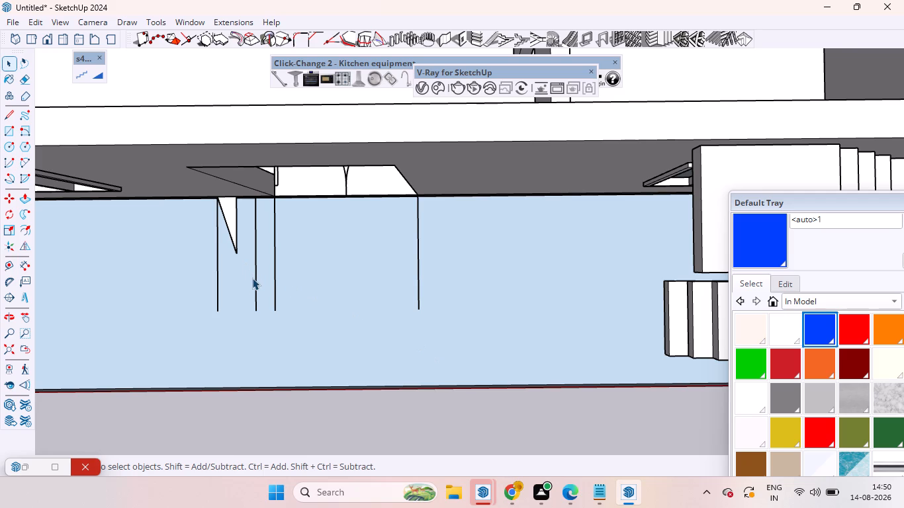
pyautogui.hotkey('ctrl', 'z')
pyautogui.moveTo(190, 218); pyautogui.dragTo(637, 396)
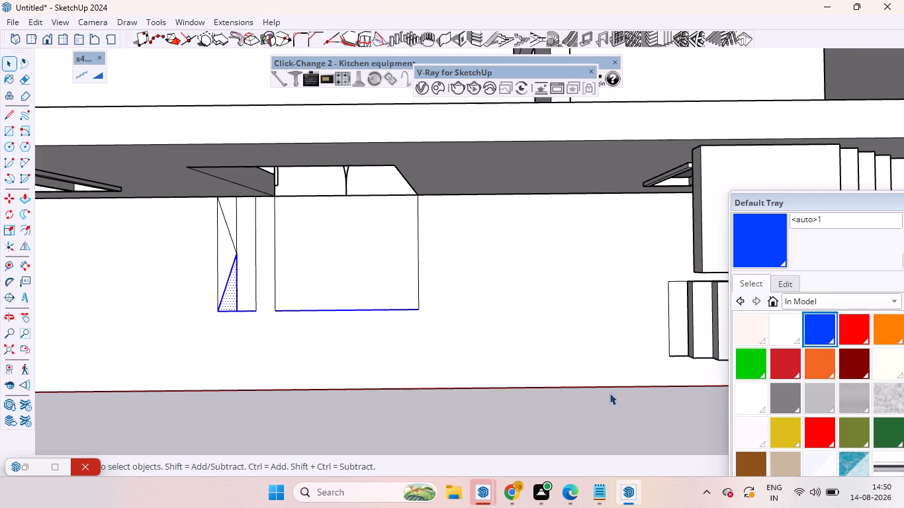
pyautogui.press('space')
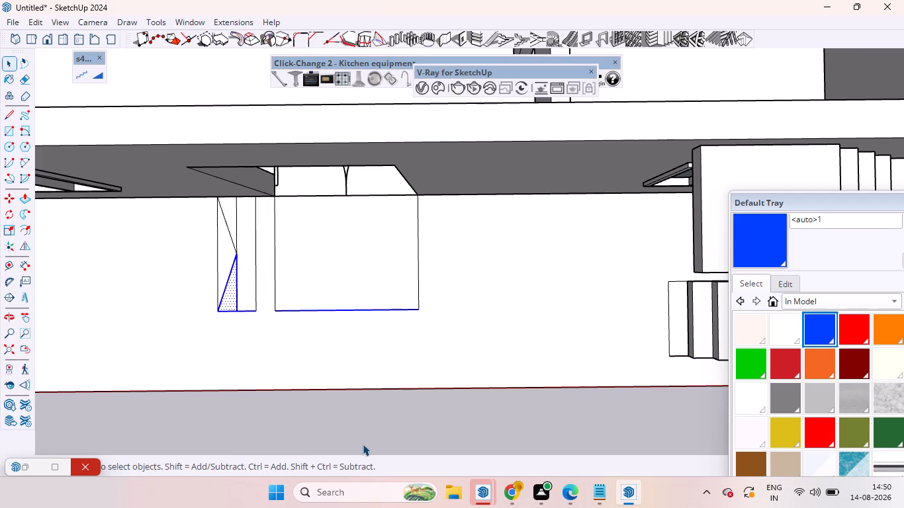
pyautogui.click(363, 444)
# Delete both leaf-swing symbols at the front double door and the swing symbol at the living room's side door.
pyautogui.scroll(-15, 570, 344)
pyautogui.scroll(8, 488, 251)
pyautogui.scroll(-1, 553, 296)
pyautogui.scroll(4, 553, 296)
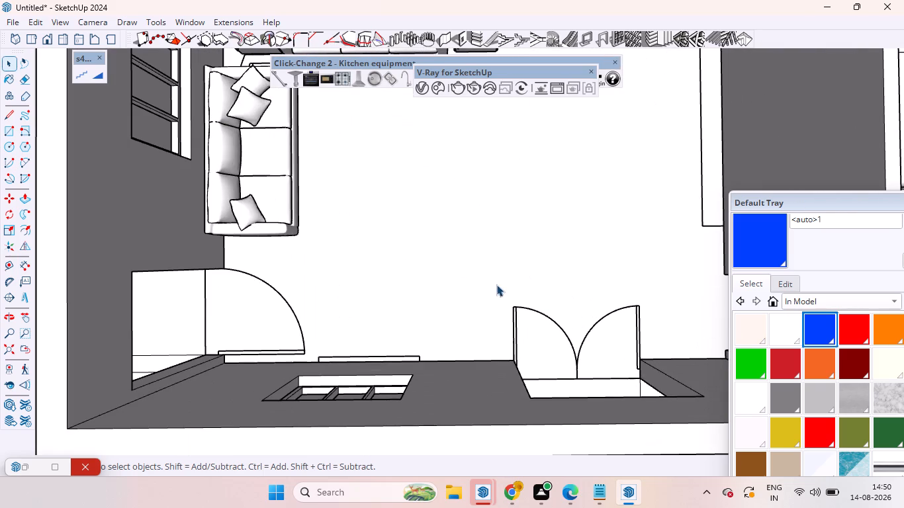
pyautogui.moveTo(488, 267); pyautogui.dragTo(668, 361)
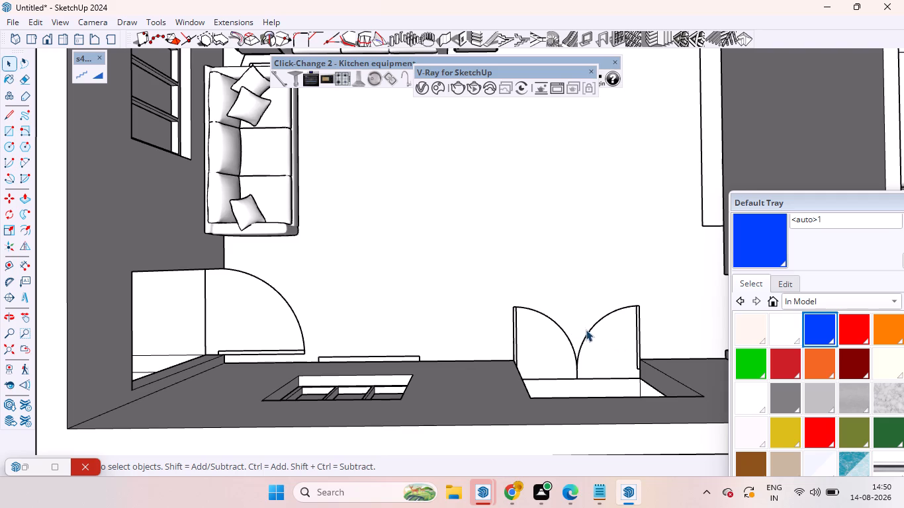
pyautogui.click(588, 331)
pyautogui.press('Delete')
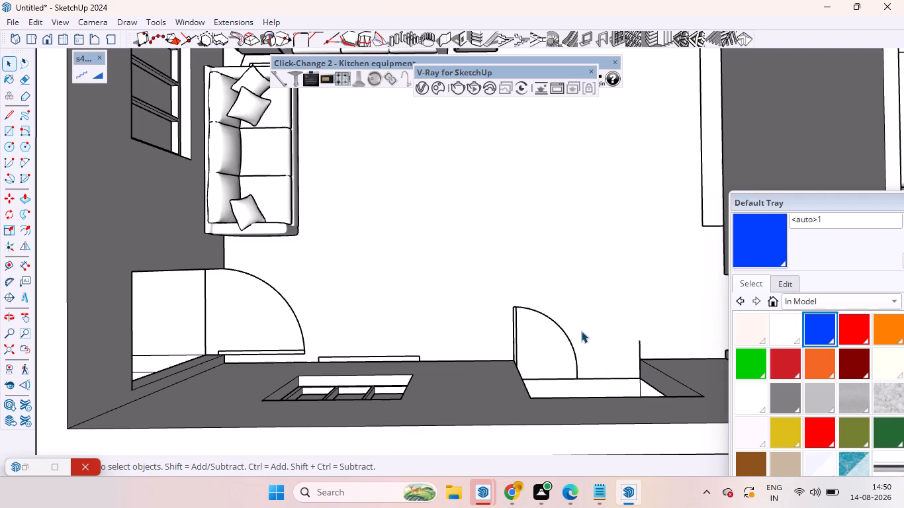
pyautogui.click(514, 306)
pyautogui.press('Delete')
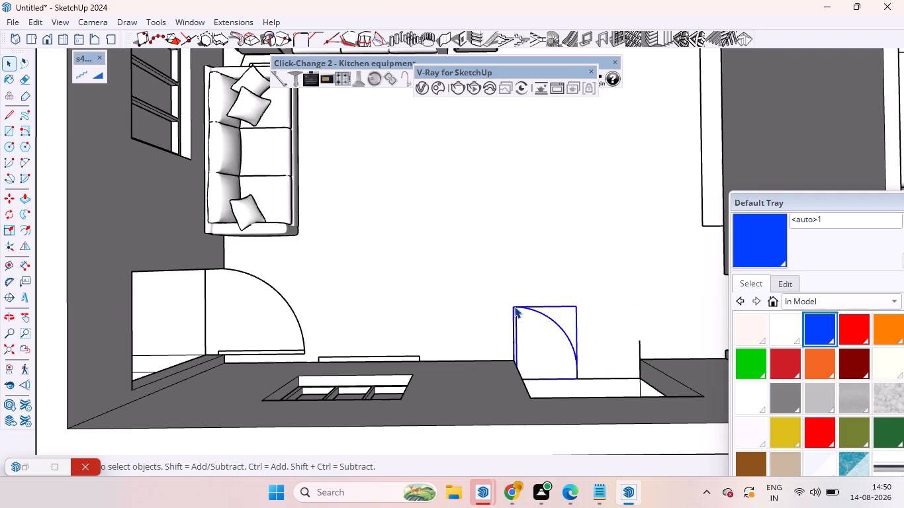
pyautogui.click(302, 351)
pyautogui.press('Delete')
# Delete the door-swing symbol at the small room between the living room and the kitchen.
pyautogui.scroll(-7, 253, 292)
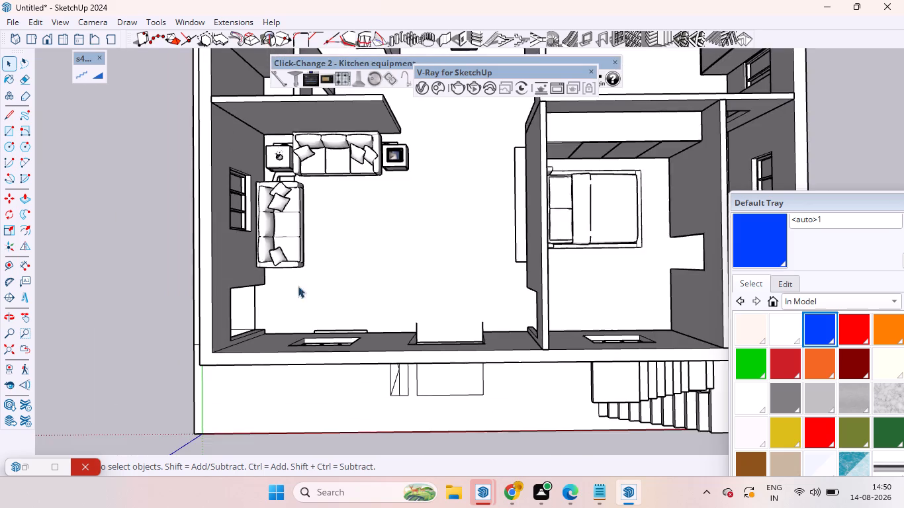
pyautogui.scroll(-6, 397, 257)
pyautogui.scroll(-5, 501, 210)
pyautogui.scroll(12, 372, 148)
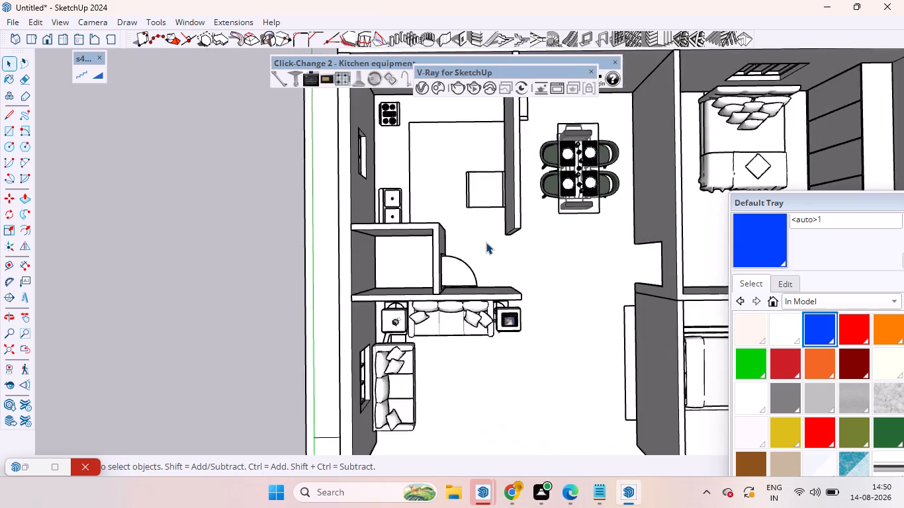
pyautogui.scroll(9, 486, 242)
pyautogui.click(434, 263)
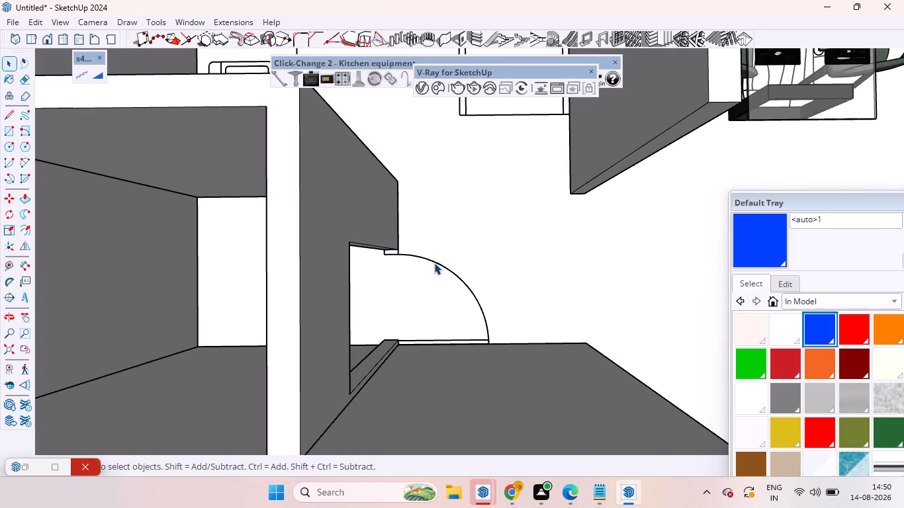
pyautogui.press('Delete')
# Examine the small room's cleared door opening and its jamb, with the adjoining living room and kitchen walls.
pyautogui.scroll(-7, 418, 302)
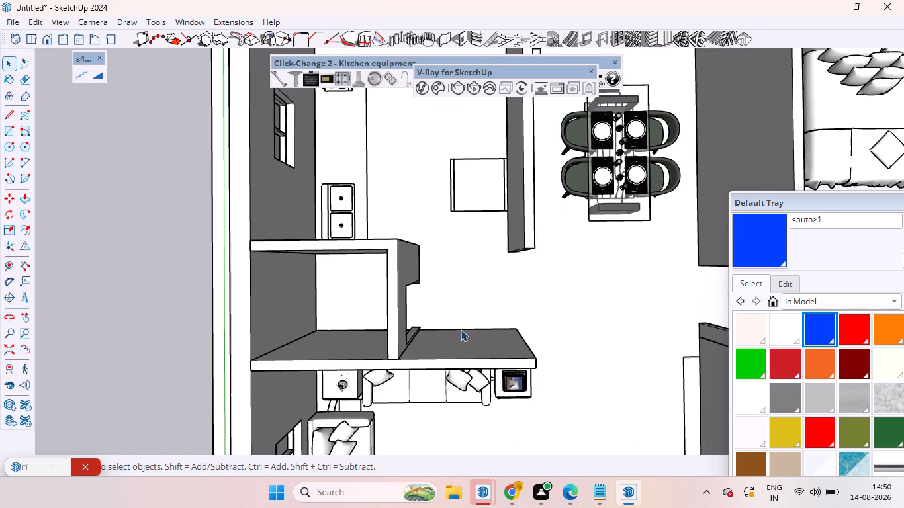
pyautogui.scroll(1, 421, 239)
pyautogui.moveTo(440, 311); pyautogui.dragTo(194, 234, button='middle')
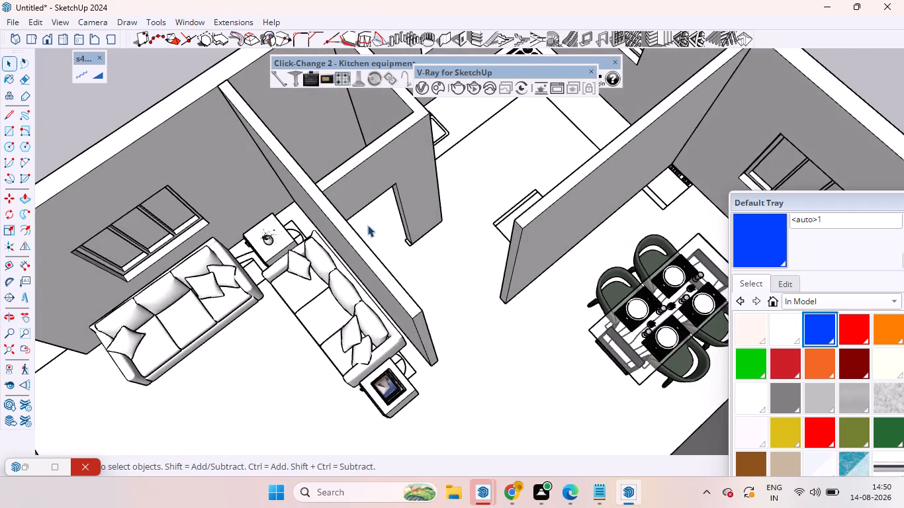
pyautogui.scroll(20, 394, 233)
pyautogui.scroll(-7, 459, 296)
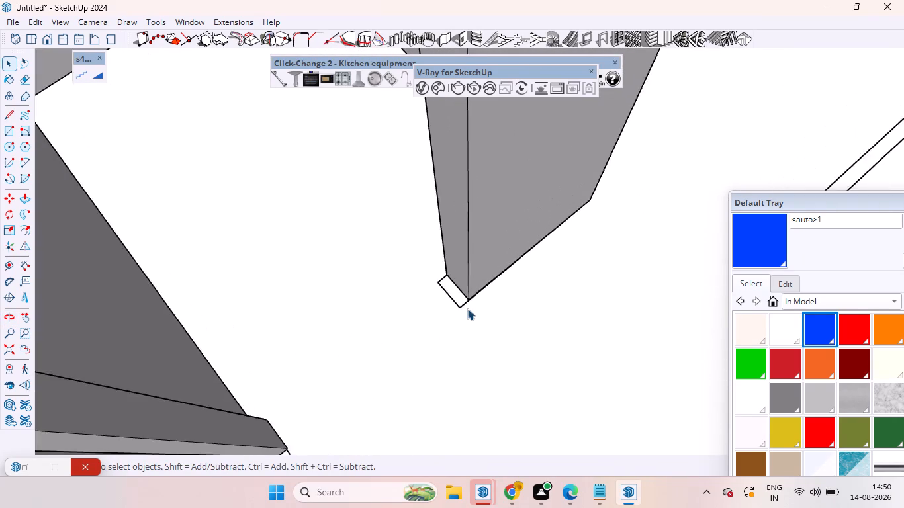
pyautogui.scroll(-6, 467, 308)
pyautogui.moveTo(465, 319); pyautogui.dragTo(348, 235, button='middle')
pyautogui.scroll(-6, 435, 337)
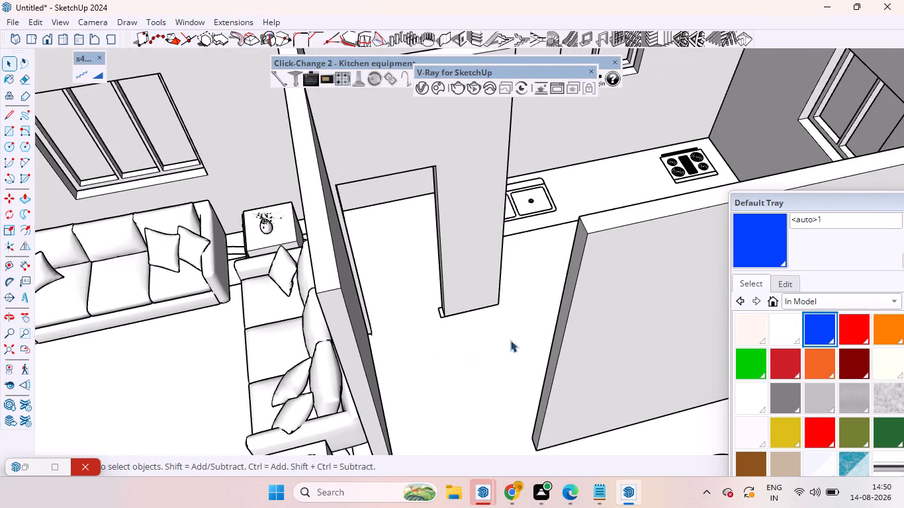
pyautogui.scroll(4, 559, 162)
pyautogui.scroll(-8, 559, 223)
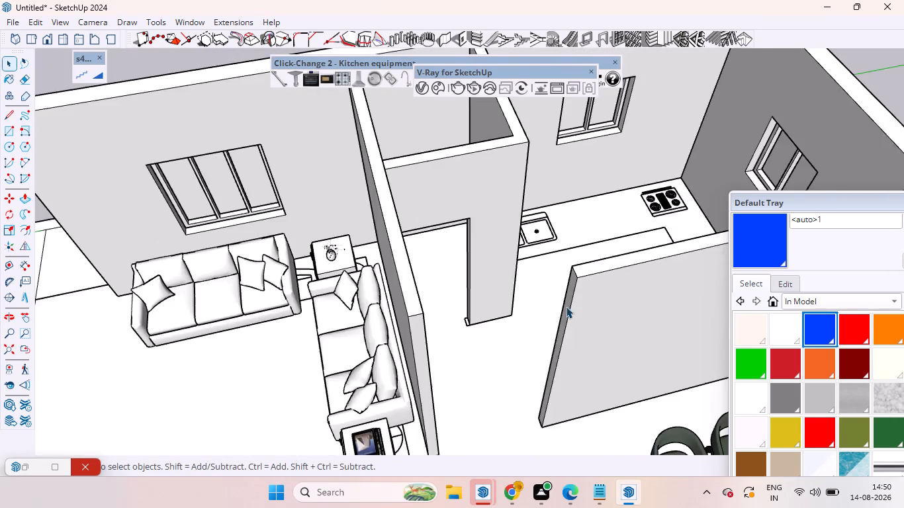
pyautogui.scroll(-7, 484, 275)
pyautogui.scroll(1, 469, 259)
# Measure the depth of the kitchen counter outline at the sink end with the Dimension tool.
pyautogui.moveTo(475, 271); pyautogui.dragTo(719, 402, button='middle')
pyautogui.scroll(5, 535, 149)
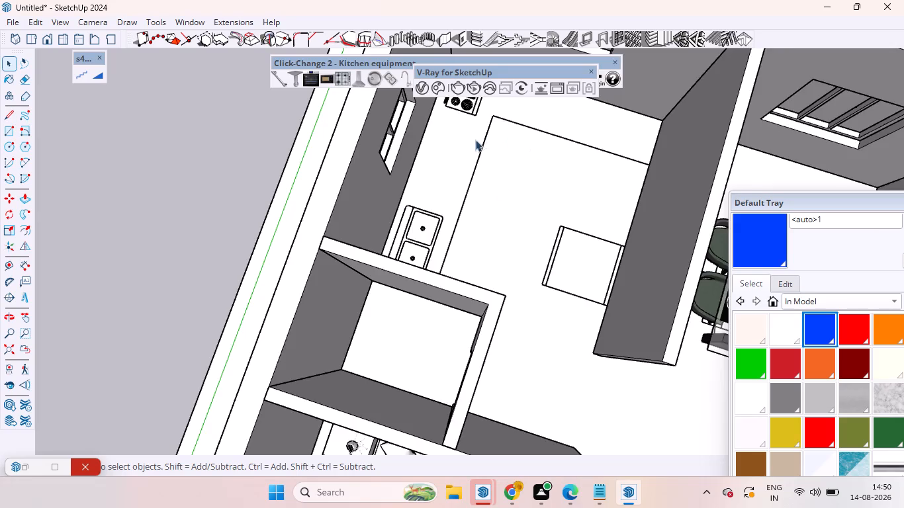
pyautogui.scroll(-6, 504, 189)
pyautogui.scroll(3, 439, 151)
pyautogui.moveTo(489, 187); pyautogui.dragTo(510, 223, button='middle')
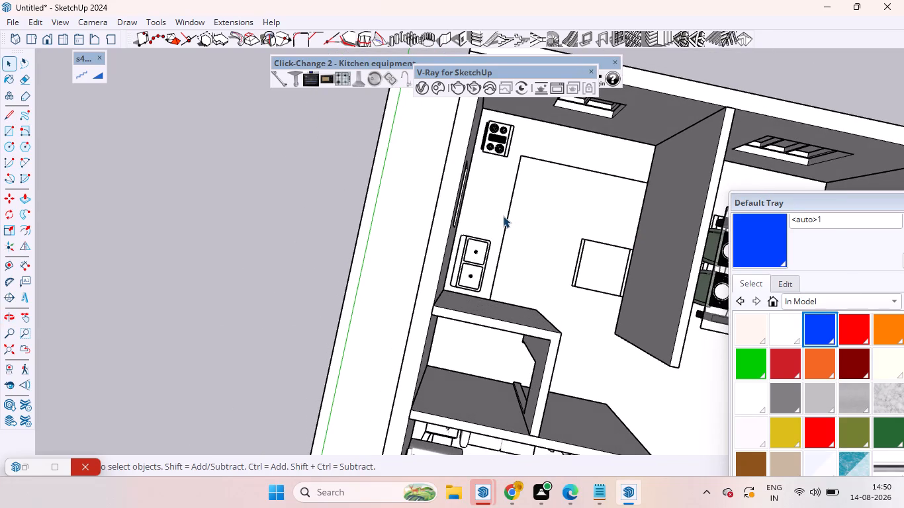
pyautogui.scroll(4, 504, 228)
pyautogui.press('d')
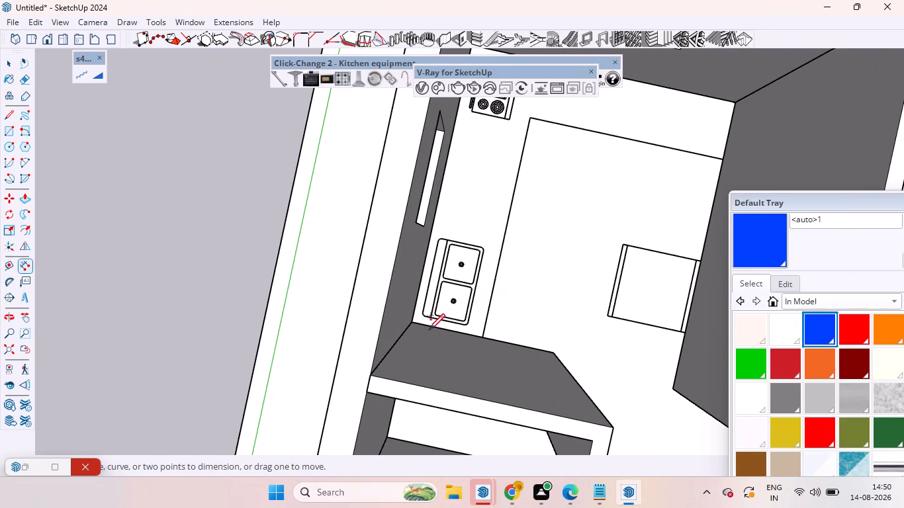
pyautogui.click(414, 319)
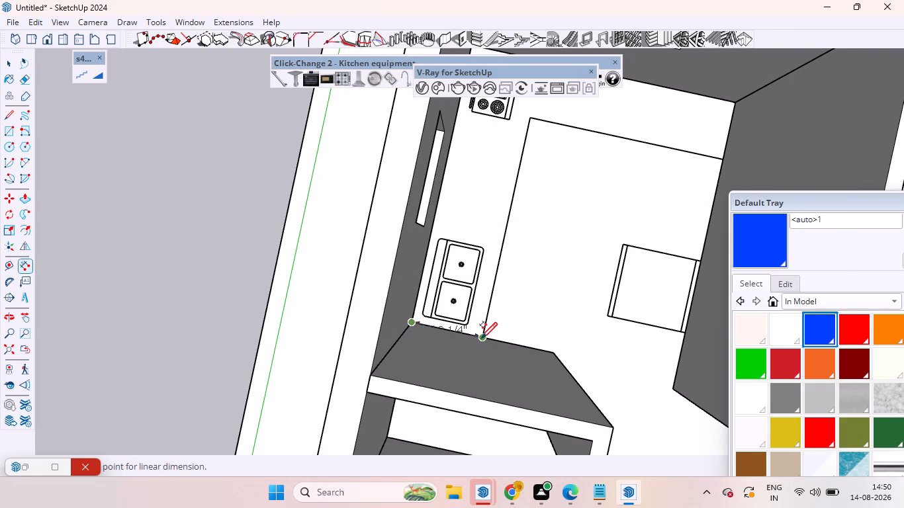
pyautogui.click(481, 337)
pyautogui.press('space')
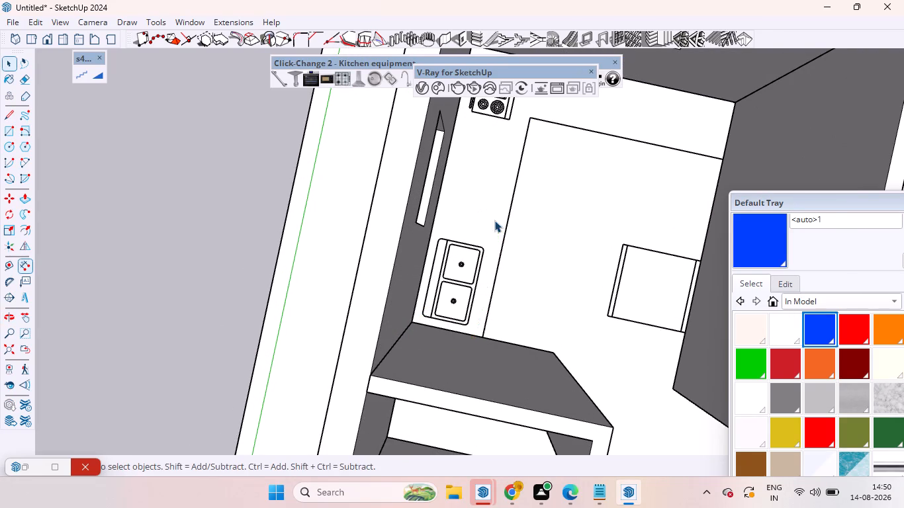
# Place a guide line 2' from the kitchen's outer wall behind the sink, parallel to that wall.
pyautogui.scroll(-6, 494, 259)
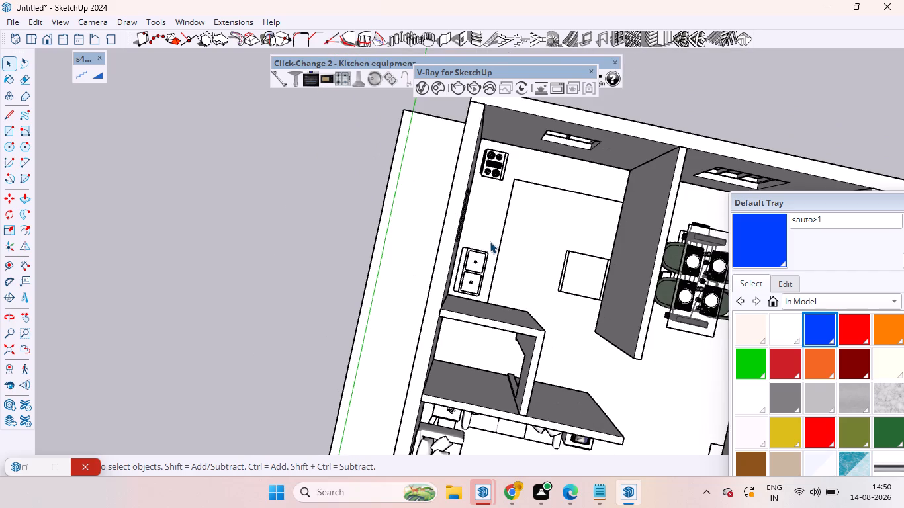
pyautogui.scroll(8, 500, 253)
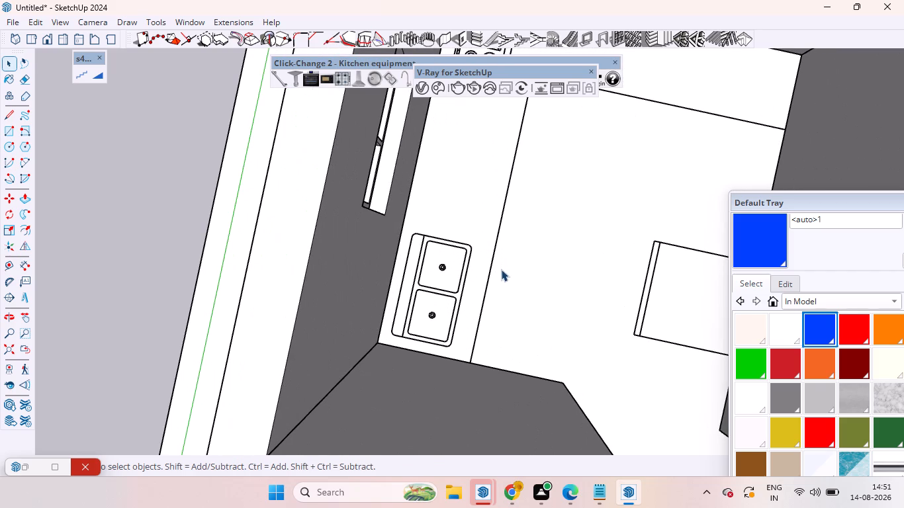
pyautogui.press('t')
pyautogui.scroll(10, 435, 200)
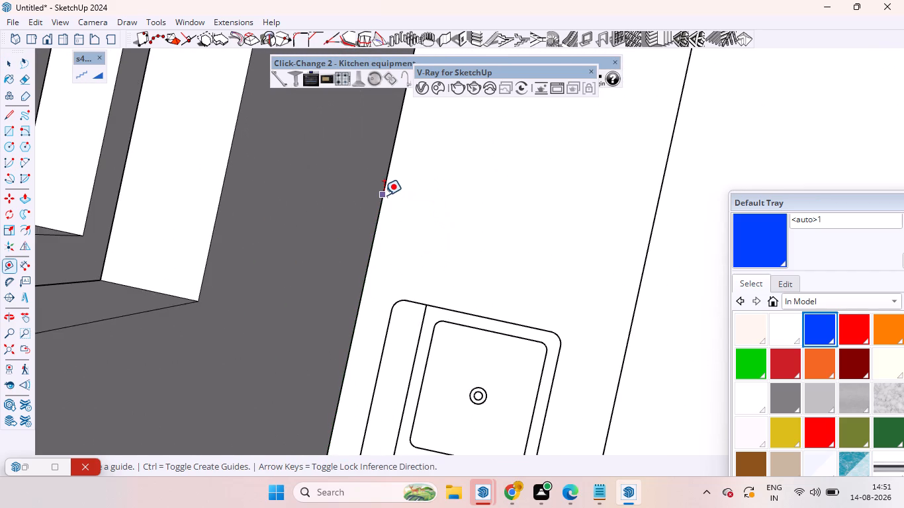
pyautogui.click(384, 195)
pyautogui.press('2')
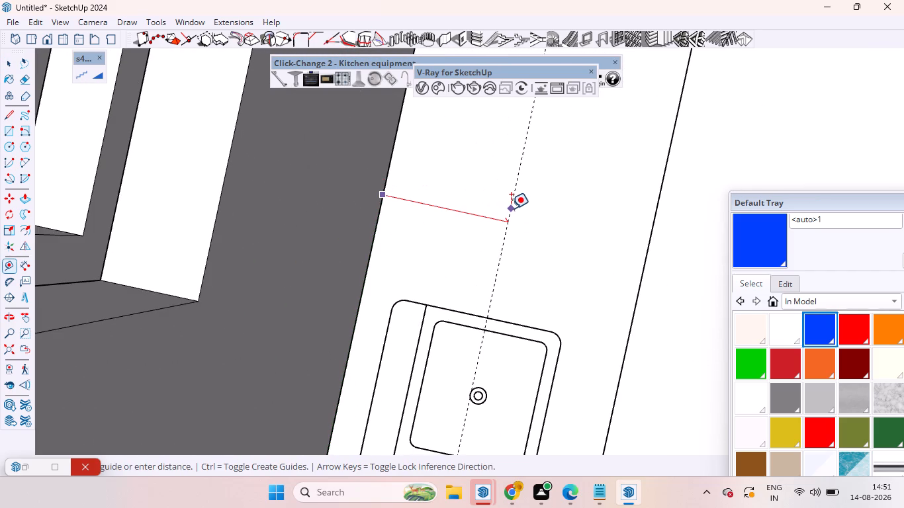
pyautogui.press("'")
pyautogui.press('Return')
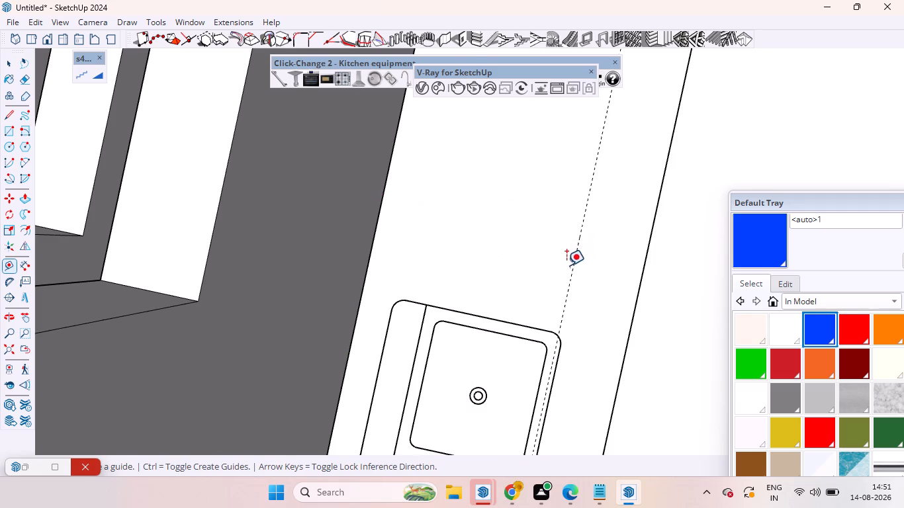
pyautogui.scroll(-10, 566, 263)
pyautogui.scroll(1, 579, 272)
pyautogui.scroll(-10, 579, 273)
pyautogui.press('space')
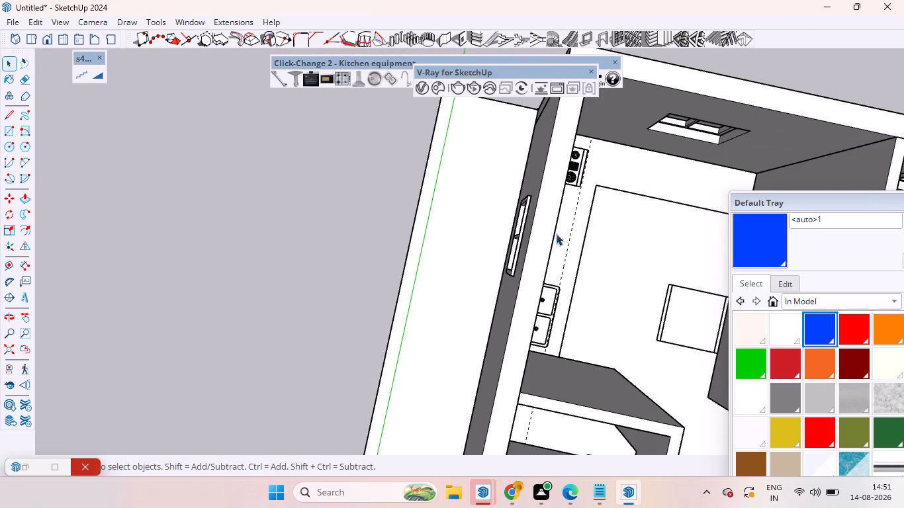
# Draw the counter rectangle along the sink wall, from the corner by the stove to the guide at the small room's wall.
pyautogui.scroll(5, 571, 235)
pyautogui.moveTo(603, 263); pyautogui.dragTo(572, 243, button='middle')
pyautogui.scroll(-7, 572, 243)
pyautogui.scroll(1, 584, 233)
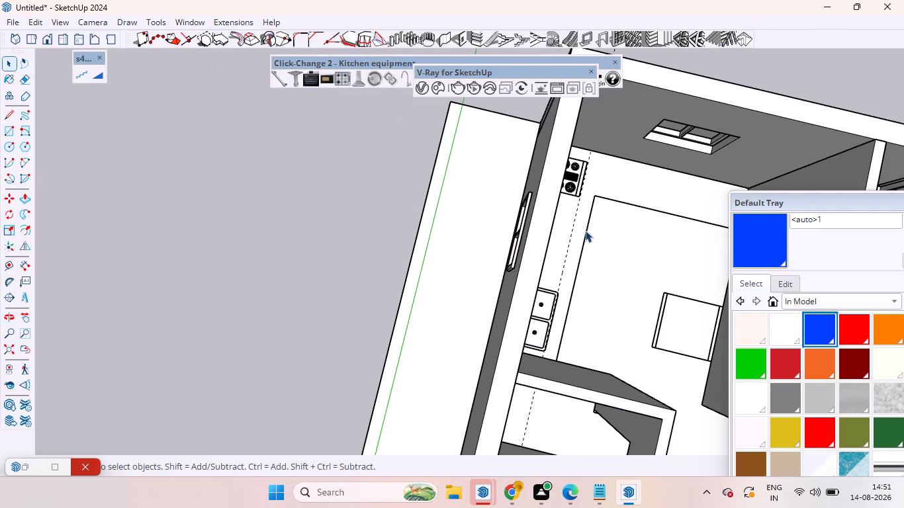
pyautogui.moveTo(574, 245); pyautogui.dragTo(546, 210, button='middle')
pyautogui.scroll(5, 563, 207)
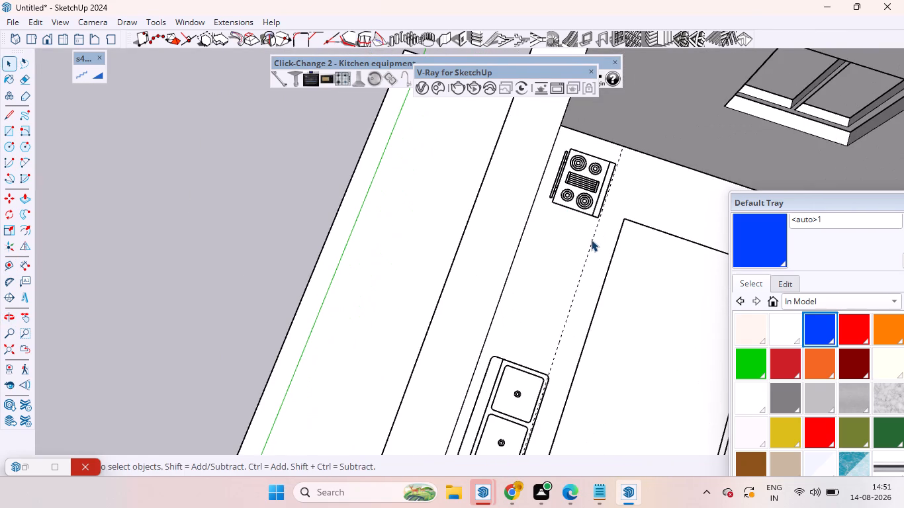
pyautogui.press('r')
pyautogui.scroll(4, 561, 153)
pyautogui.moveTo(586, 176); pyautogui.dragTo(525, 153, button='middle')
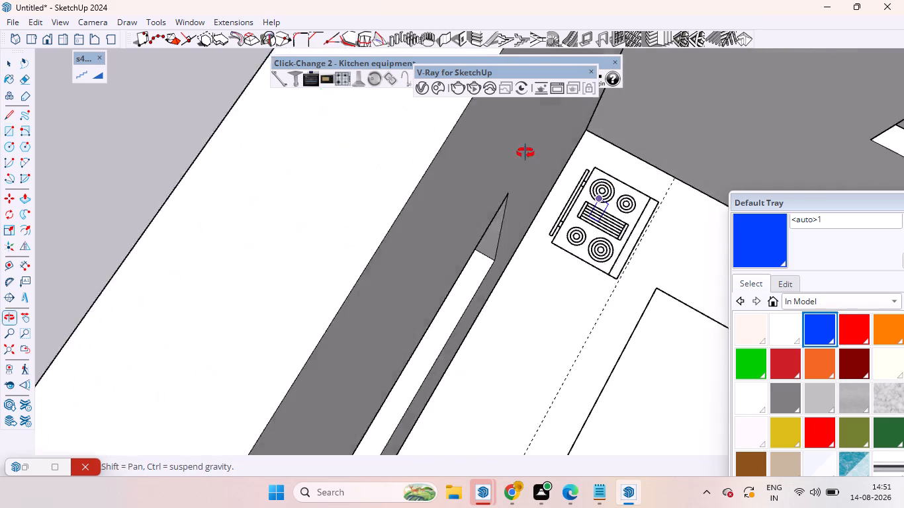
pyautogui.moveTo(525, 153); pyautogui.dragTo(525, 151, button='middle')
pyautogui.click(590, 142)
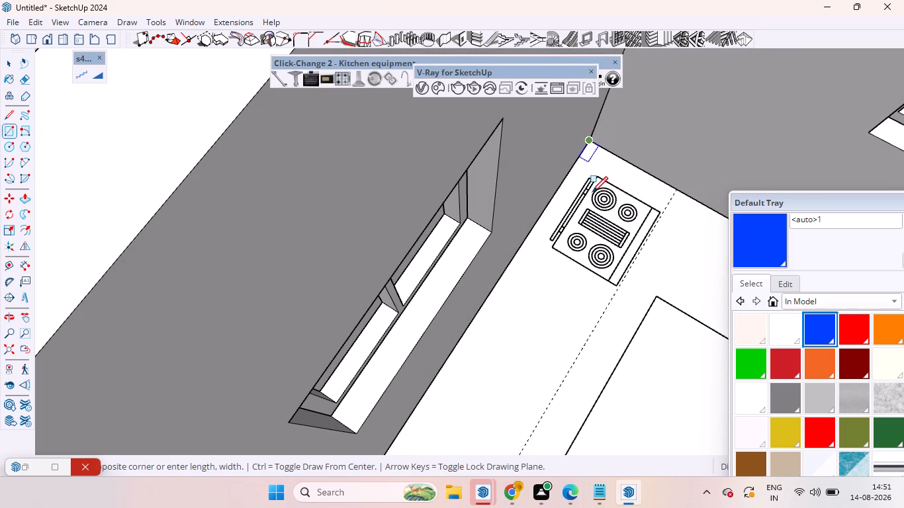
pyautogui.scroll(-4, 586, 286)
pyautogui.scroll(1, 586, 286)
pyautogui.scroll(-14, 586, 286)
pyautogui.scroll(6, 585, 318)
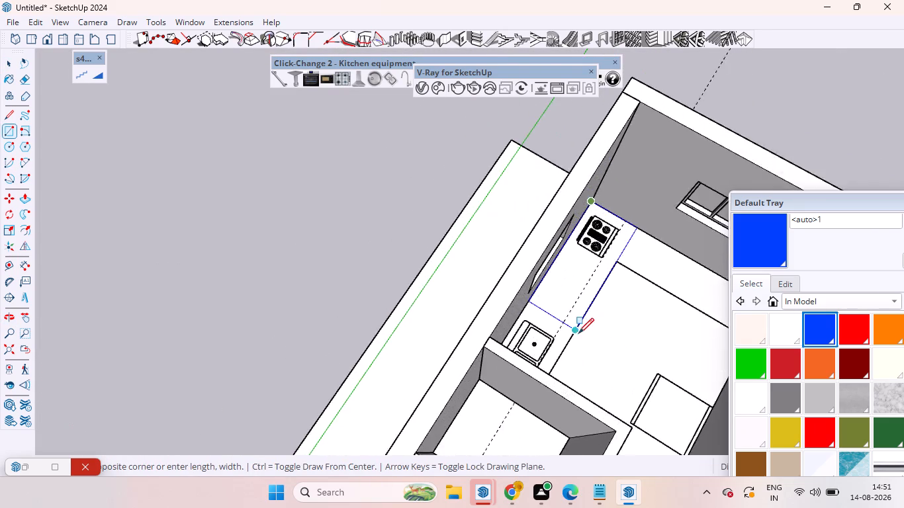
pyautogui.moveTo(577, 340); pyautogui.dragTo(474, 378, button='middle')
pyautogui.scroll(11, 471, 378)
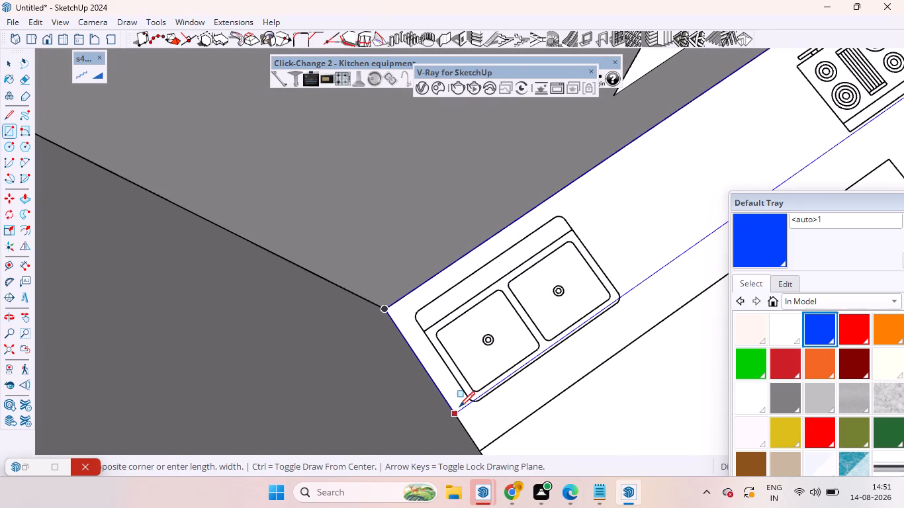
pyautogui.click(455, 412)
pyautogui.press('space')
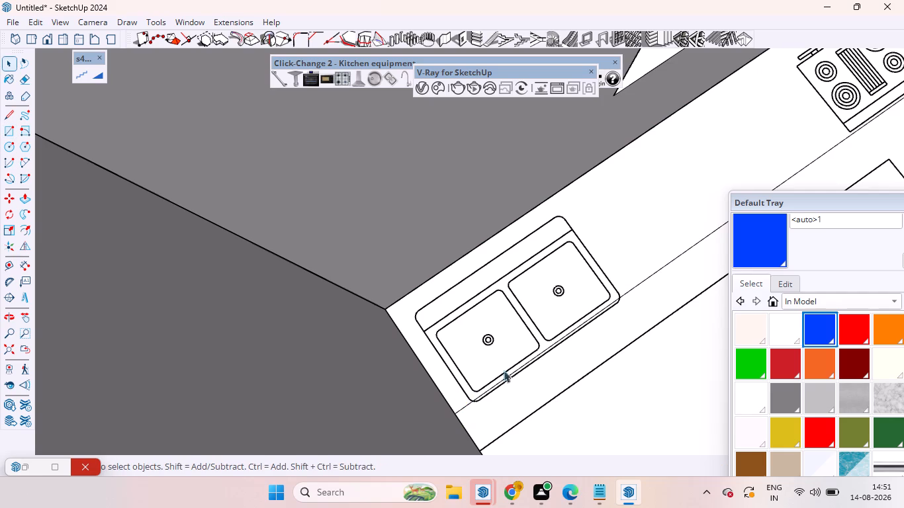
# Push/Pull the counter rectangle along the sink wall up by 34".
pyautogui.press('p')
pyautogui.moveTo(625, 251); pyautogui.dragTo(621, 231)
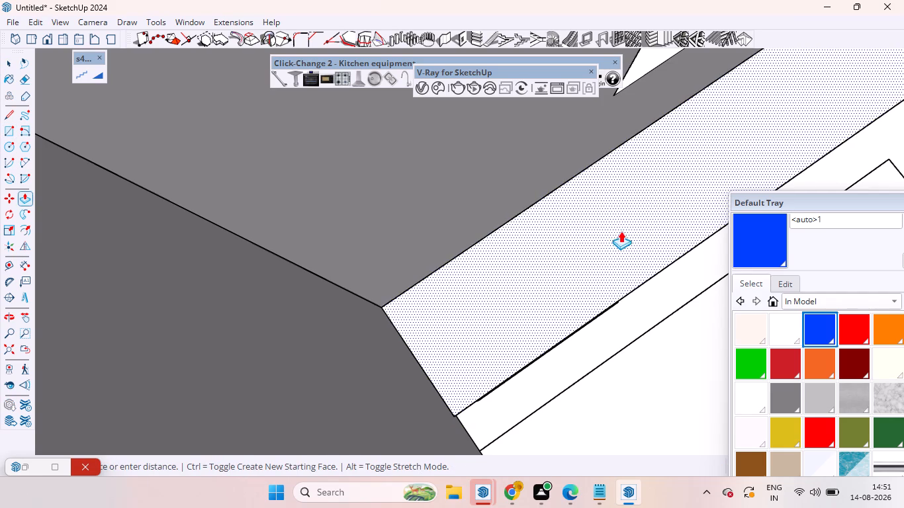
pyautogui.moveTo(621, 231); pyautogui.dragTo(619, 214)
pyautogui.write('34')
pyautogui.press('Return')
pyautogui.scroll(-13, 481, 273)
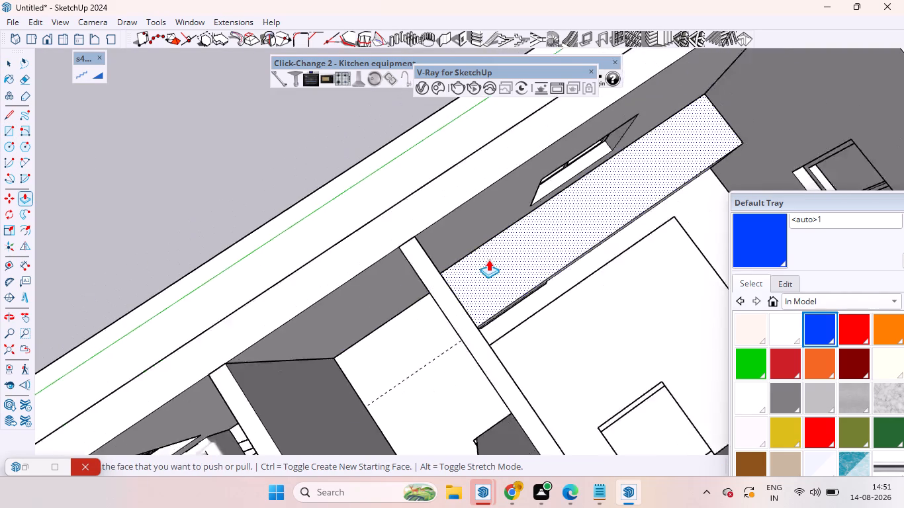
pyautogui.scroll(-2, 488, 259)
pyautogui.press('space')
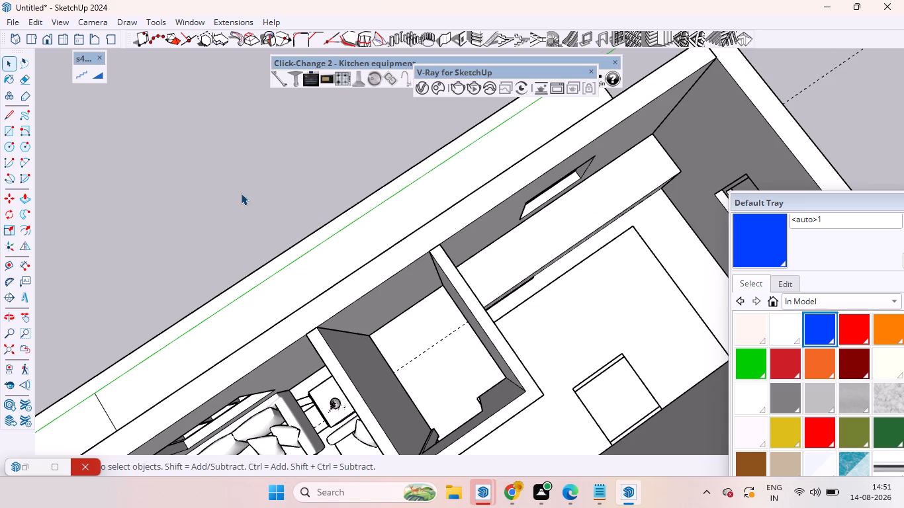
# Place a guide line 2' from the kitchen's adjoining window wall, parallel to that wall.
pyautogui.scroll(-7, 241, 193)
pyautogui.scroll(2, 581, 206)
pyautogui.scroll(-1, 581, 206)
pyautogui.scroll(8, 581, 206)
pyautogui.scroll(-5, 494, 202)
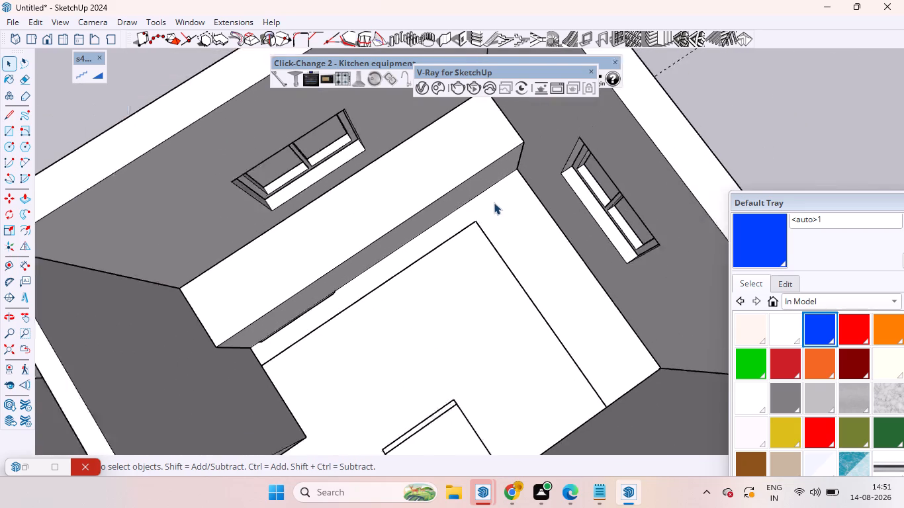
pyautogui.press('t')
pyautogui.scroll(4, 498, 202)
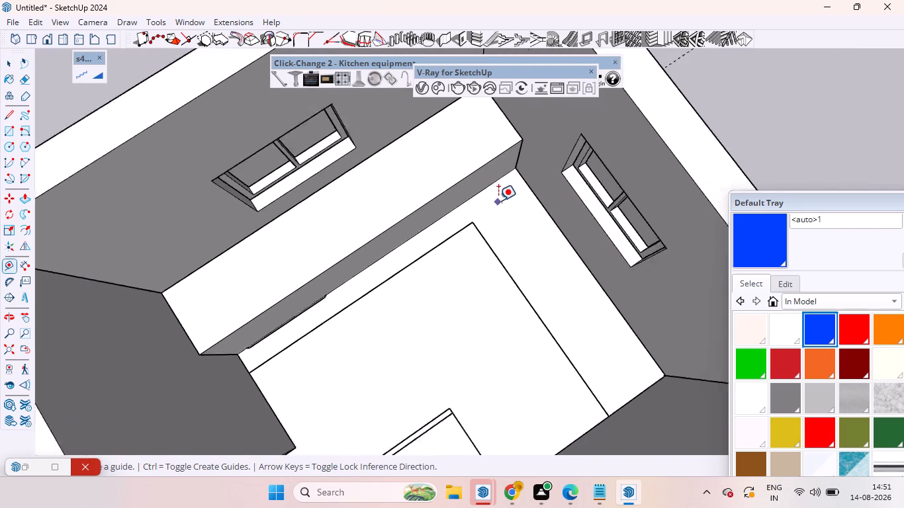
pyautogui.scroll(1, 498, 200)
pyautogui.click(535, 187)
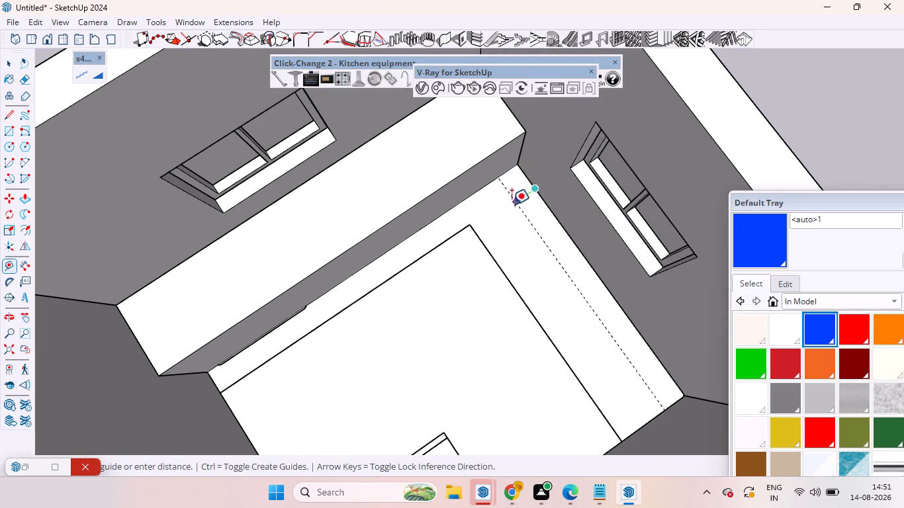
pyautogui.press('2')
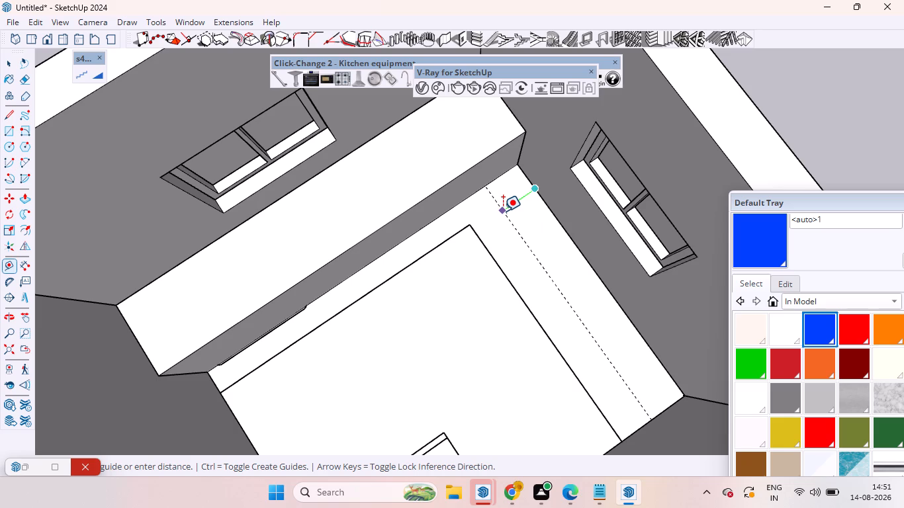
pyautogui.press("'")
pyautogui.press('Return')
pyautogui.press('space')
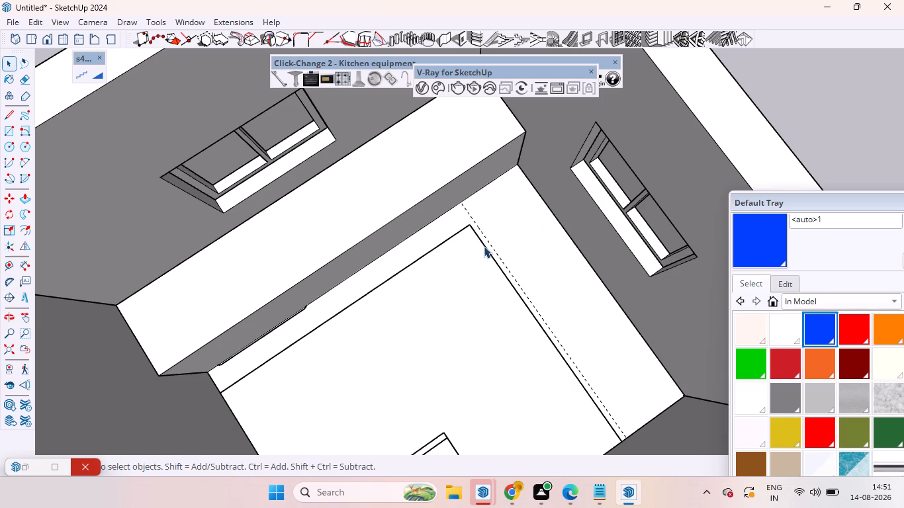
# Draw a rectangle for the second counter run, from the raised counter's base corner to the guide at the far wall.
pyautogui.press('r')
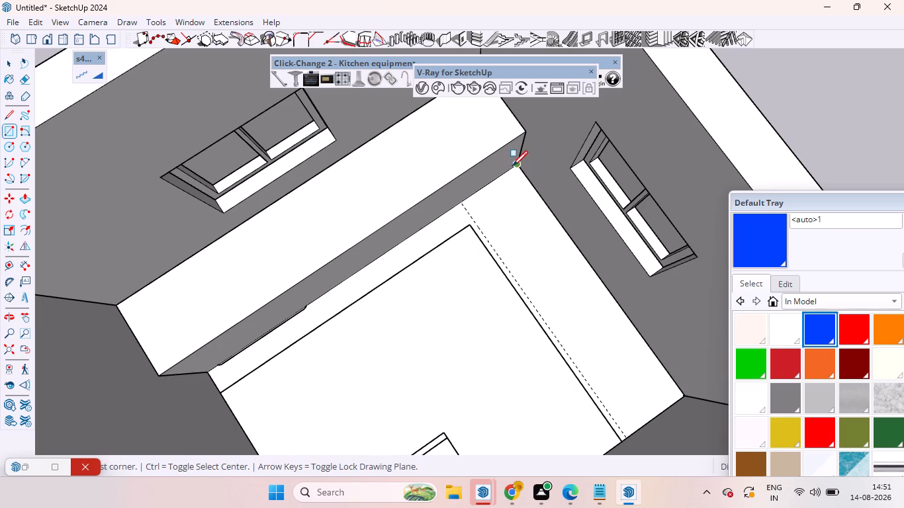
pyautogui.click(512, 166)
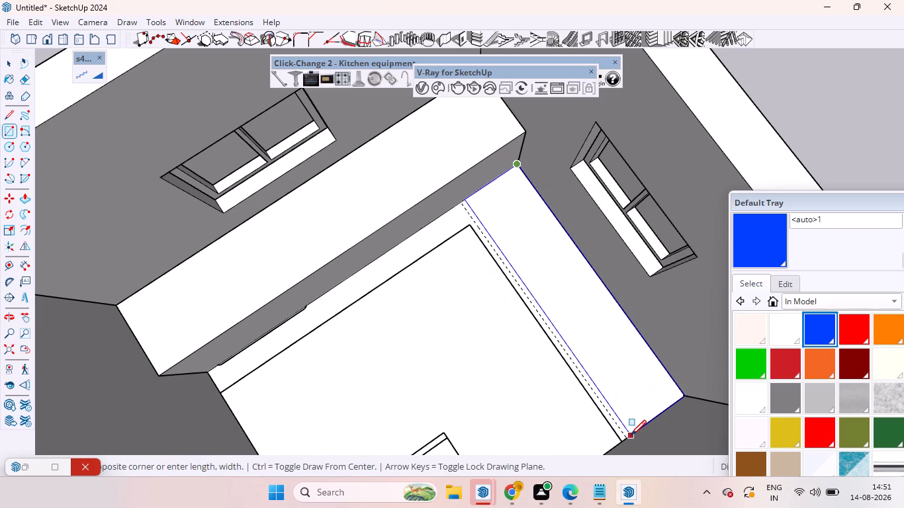
pyautogui.scroll(16, 625, 437)
pyautogui.click(633, 438)
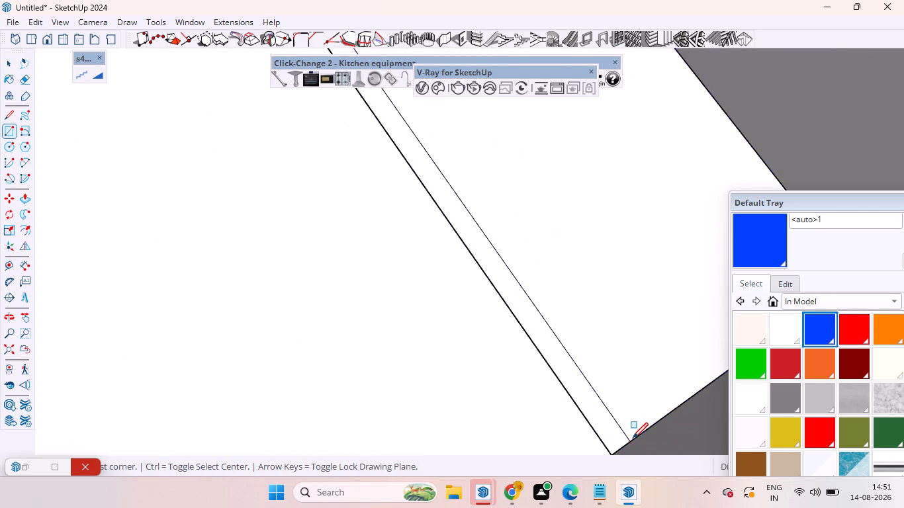
pyautogui.press('space')
# Push/Pull the second counter rectangle up by the same height as the first counter.
pyautogui.press('p')
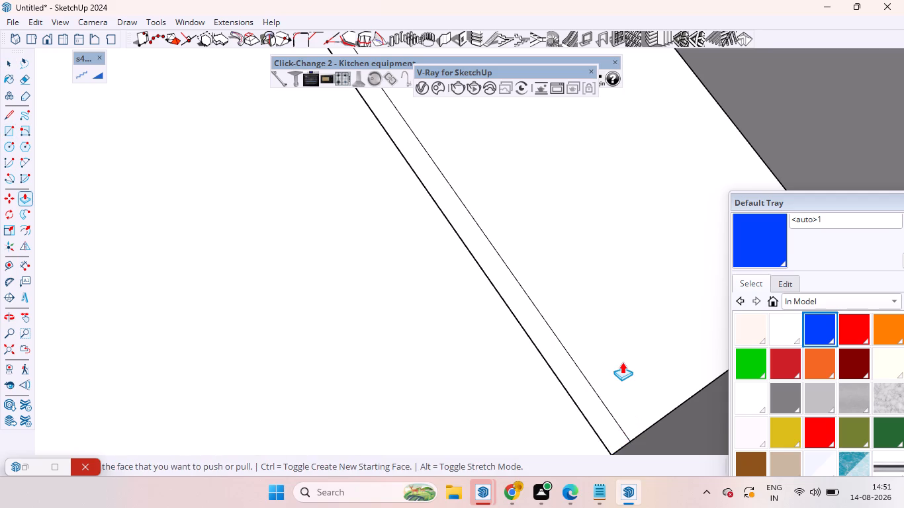
pyautogui.doubleClick(622, 362)
pyautogui.scroll(-8, 561, 366)
pyautogui.scroll(-6, 534, 321)
pyautogui.scroll(1, 535, 321)
pyautogui.scroll(-7, 535, 321)
pyautogui.scroll(1, 542, 329)
pyautogui.scroll(-1, 542, 333)
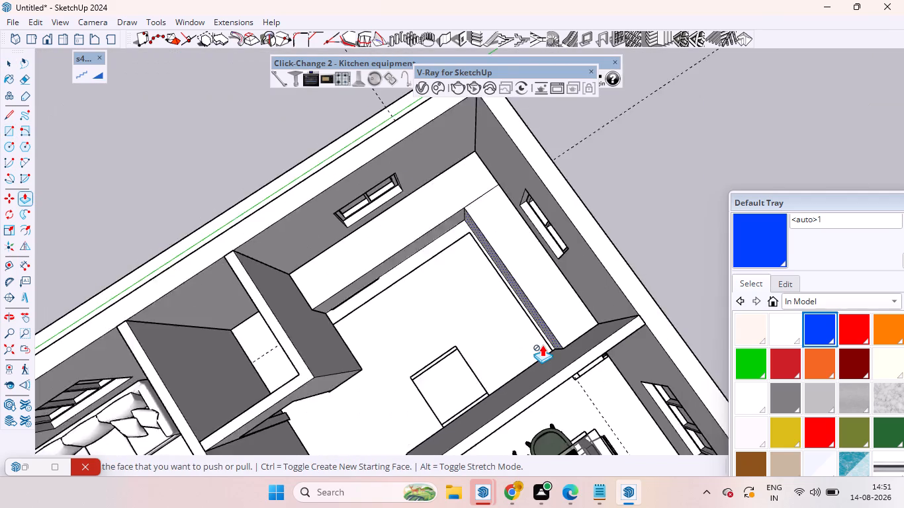
pyautogui.press('space')
# Delete the seam line between the two counter runs to form one L-shaped top.
pyautogui.scroll(5, 473, 212)
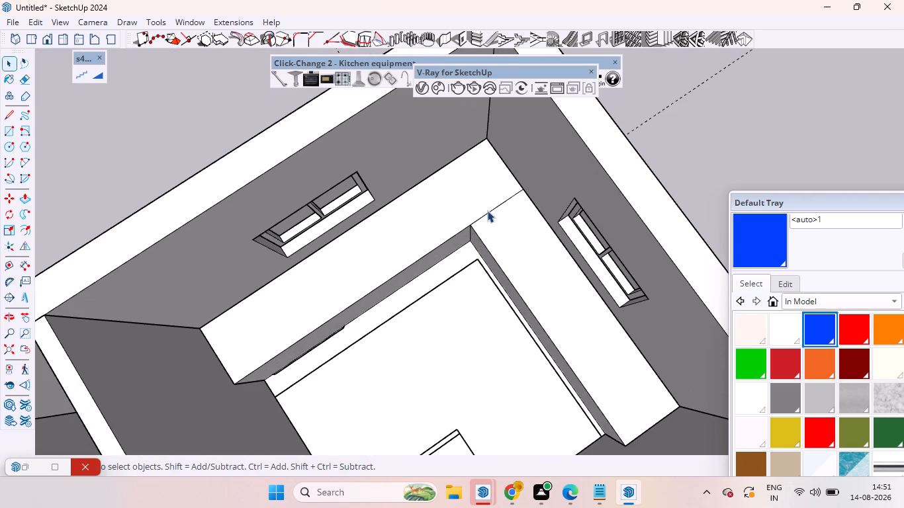
pyautogui.click(490, 212)
pyautogui.press('Delete')
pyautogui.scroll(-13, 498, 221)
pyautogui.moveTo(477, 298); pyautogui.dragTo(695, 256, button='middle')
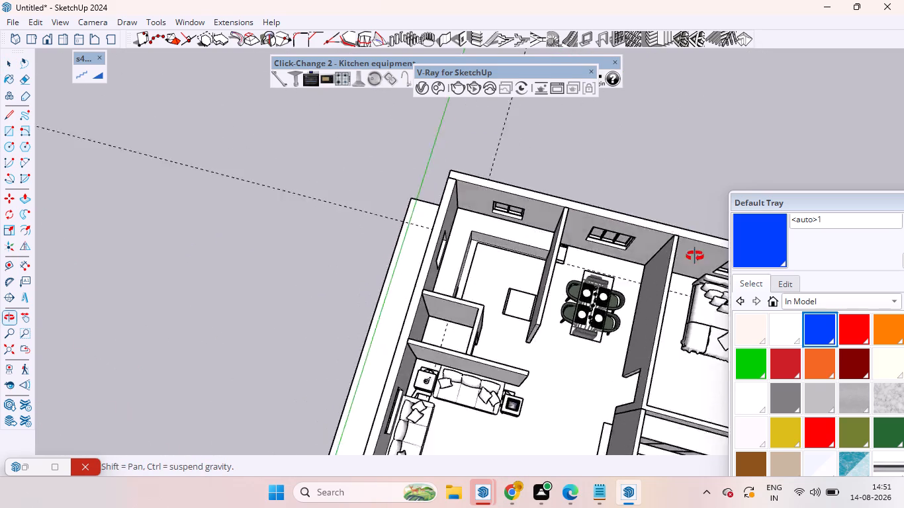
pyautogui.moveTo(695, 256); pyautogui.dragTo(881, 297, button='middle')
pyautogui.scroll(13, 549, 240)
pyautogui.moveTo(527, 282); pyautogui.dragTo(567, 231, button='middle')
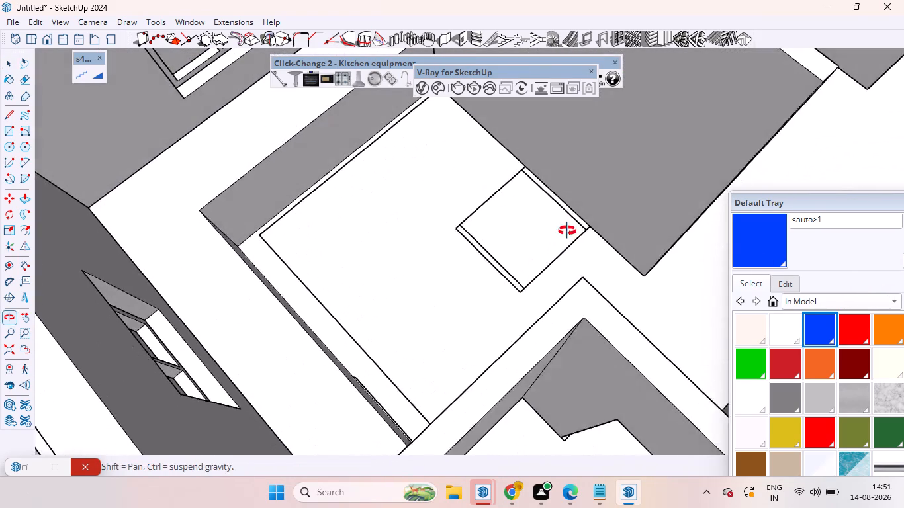
# Delete the two stray floor lines that run parallel to the base of the L-shaped kitchen counter.
pyautogui.moveTo(567, 231); pyautogui.dragTo(553, 220, button='middle')
pyautogui.scroll(-7, 359, 215)
pyautogui.moveTo(424, 212); pyautogui.dragTo(255, 261, button='middle')
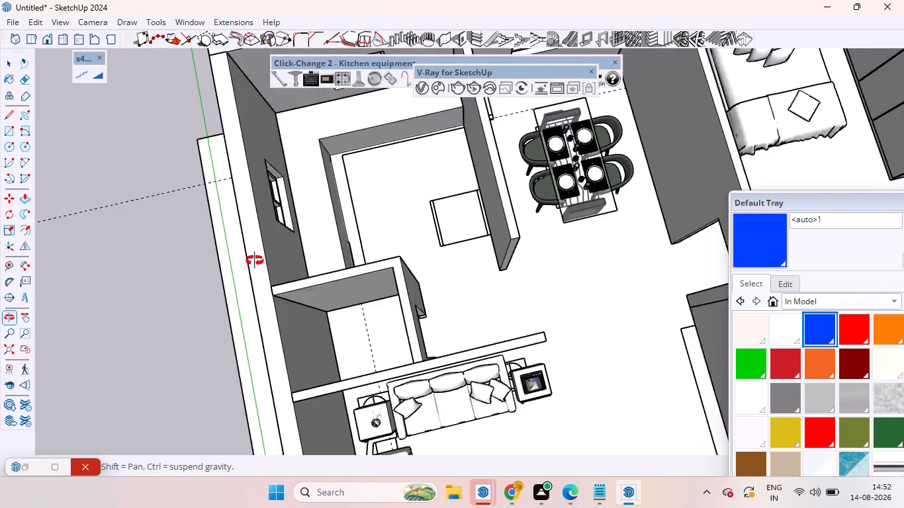
pyautogui.moveTo(255, 261); pyautogui.dragTo(224, 207, button='middle')
pyautogui.scroll(-7, 337, 171)
pyautogui.moveTo(384, 105); pyautogui.dragTo(365, 130, button='middle')
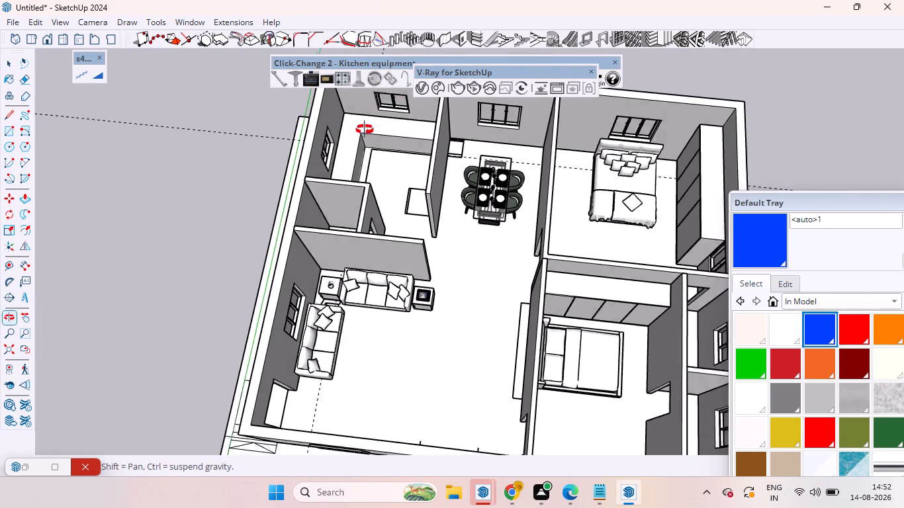
pyautogui.moveTo(365, 130); pyautogui.dragTo(295, 105, button='middle')
pyautogui.scroll(14, 404, 103)
pyautogui.moveTo(416, 191); pyautogui.dragTo(337, 192, button='middle')
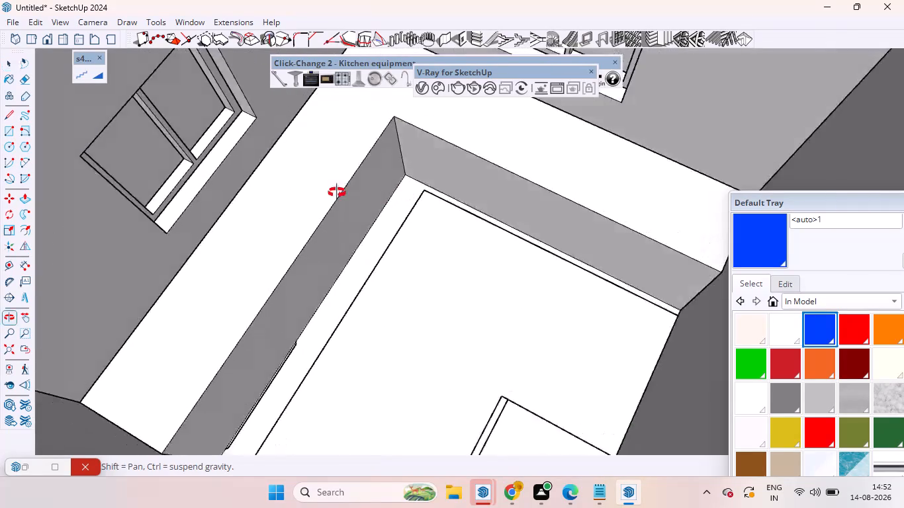
pyautogui.moveTo(337, 192); pyautogui.dragTo(280, 141, button='middle')
pyautogui.scroll(-1, 280, 141)
pyautogui.scroll(8, 181, 241)
pyautogui.moveTo(222, 276); pyautogui.dragTo(172, 299, button='middle')
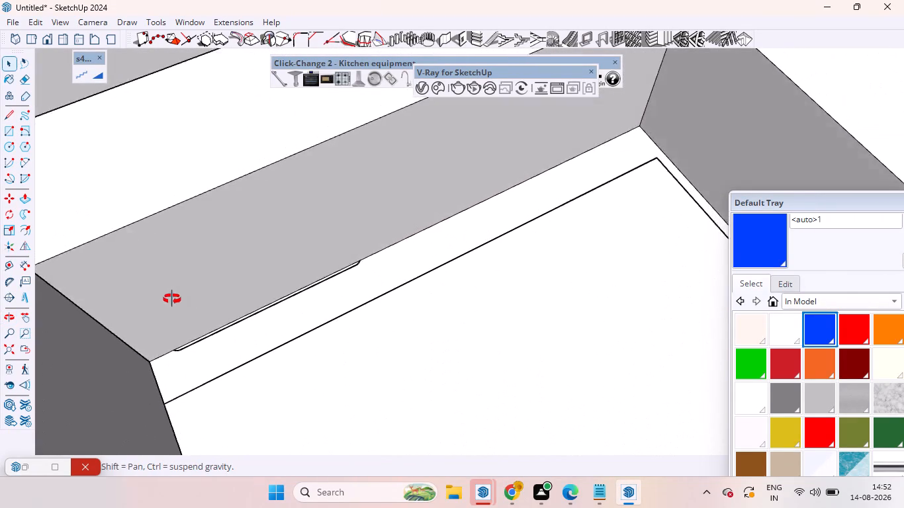
pyautogui.moveTo(172, 299); pyautogui.dragTo(169, 292, button='middle')
pyautogui.scroll(-6, 208, 253)
pyautogui.scroll(4, 277, 286)
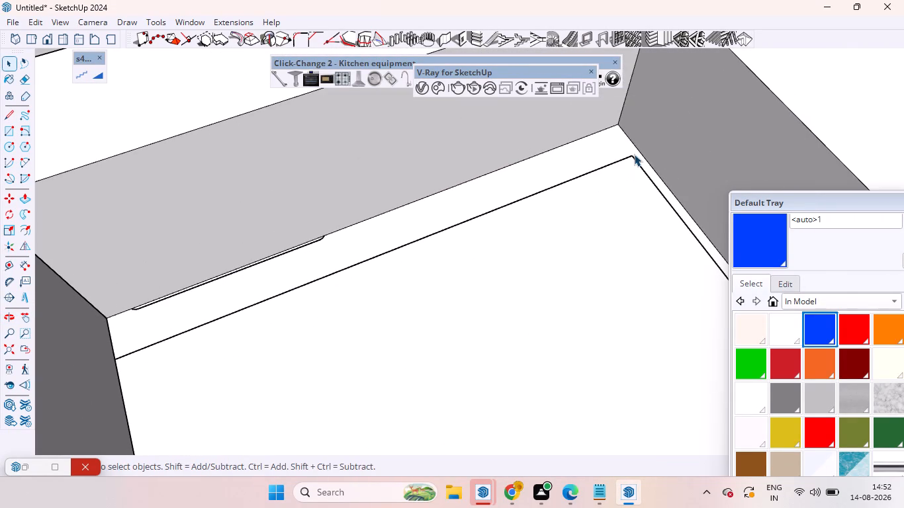
pyautogui.click(632, 155)
pyautogui.press('Delete')
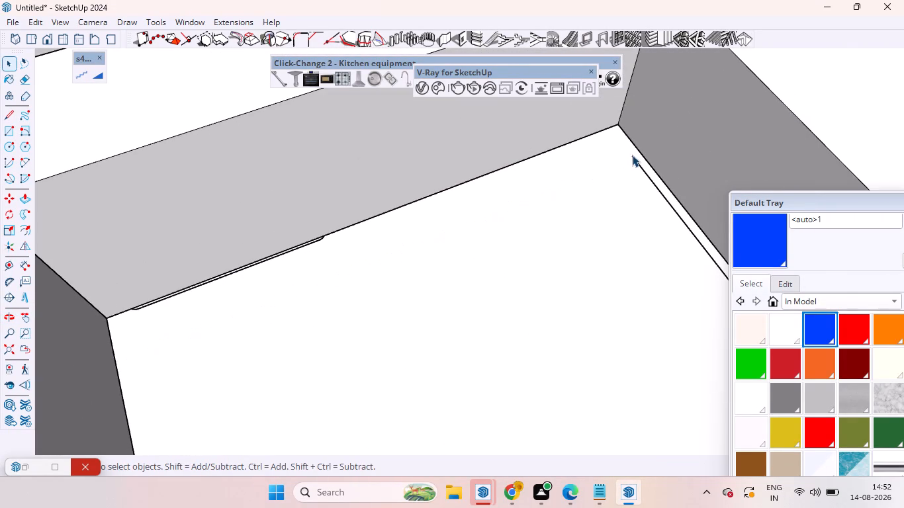
pyautogui.click(643, 171)
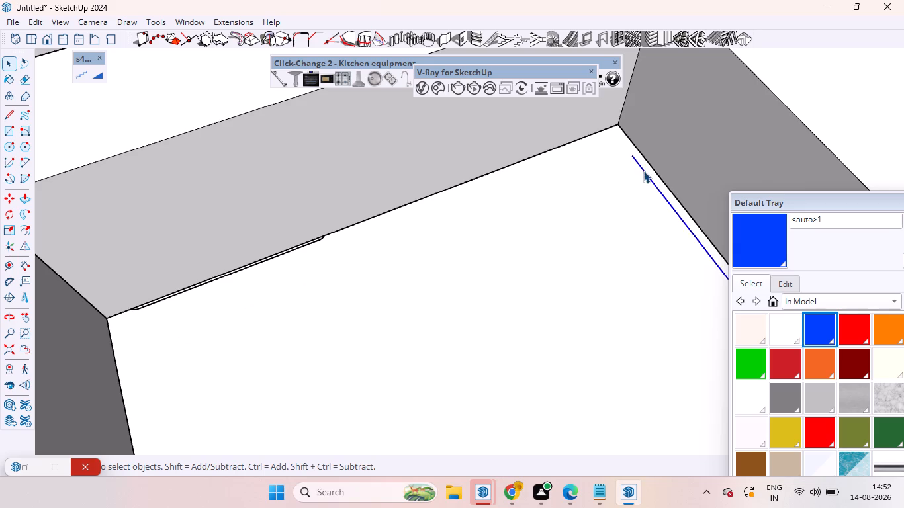
pyautogui.press('Delete')
# Place a guide 100 mm above the base edge of the counter front that has the thin strip at its foot.
pyautogui.scroll(-6, 318, 239)
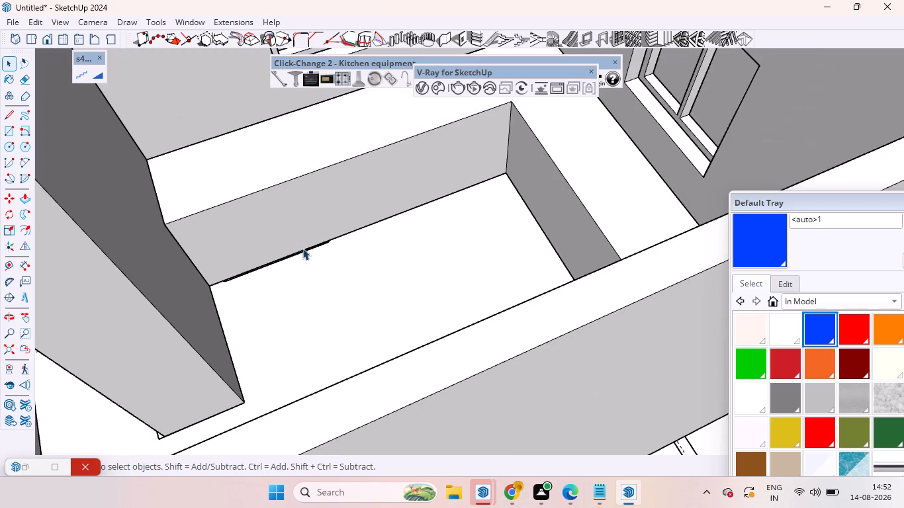
pyautogui.moveTo(304, 253); pyautogui.dragTo(229, 260, button='middle')
pyautogui.scroll(5, 234, 217)
pyautogui.press('t')
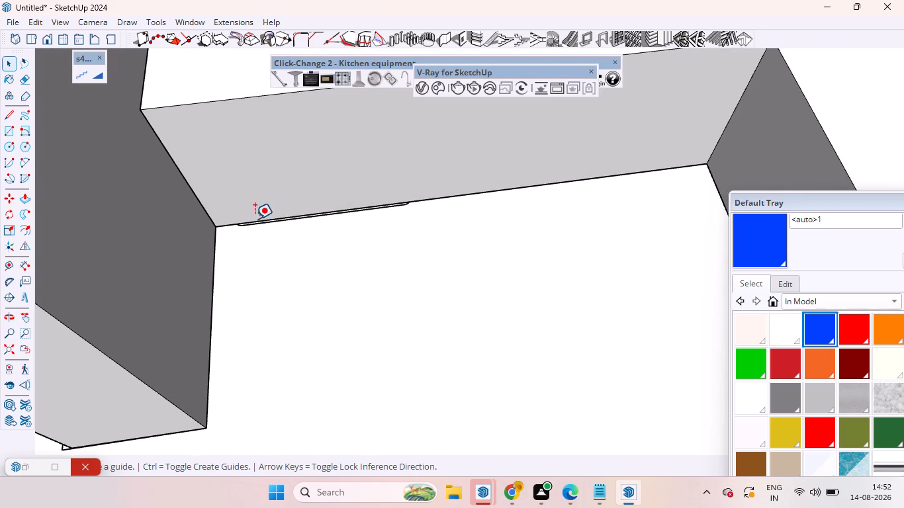
pyautogui.click(453, 195)
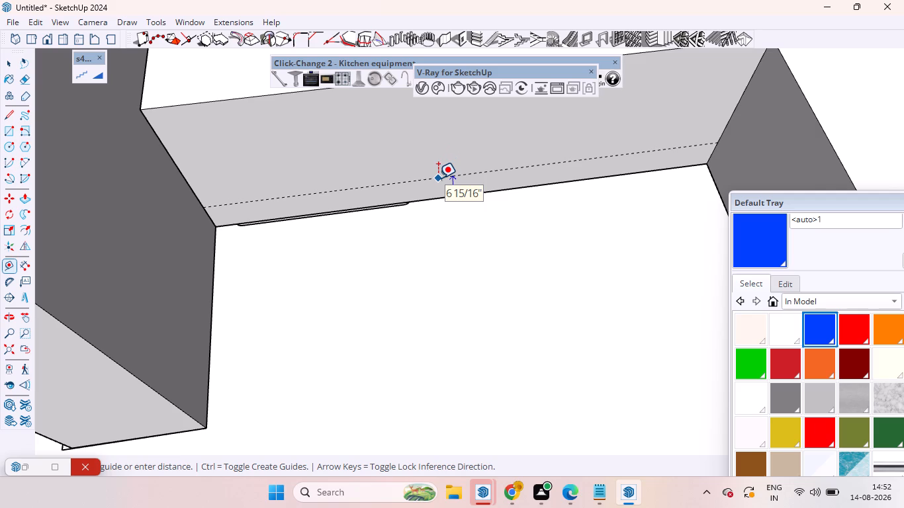
pyautogui.press('1')
pyautogui.write('00m')
pyautogui.press('Return')
pyautogui.click(459, 194)
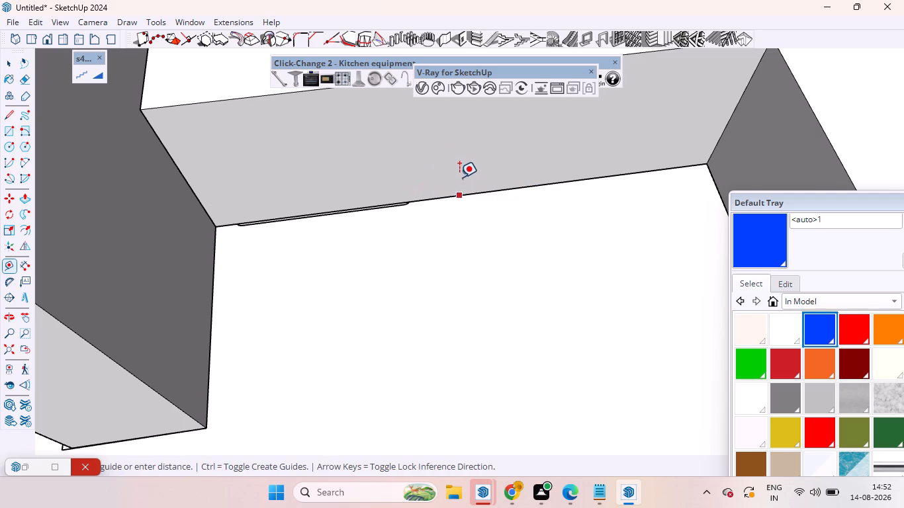
pyautogui.press('Up')
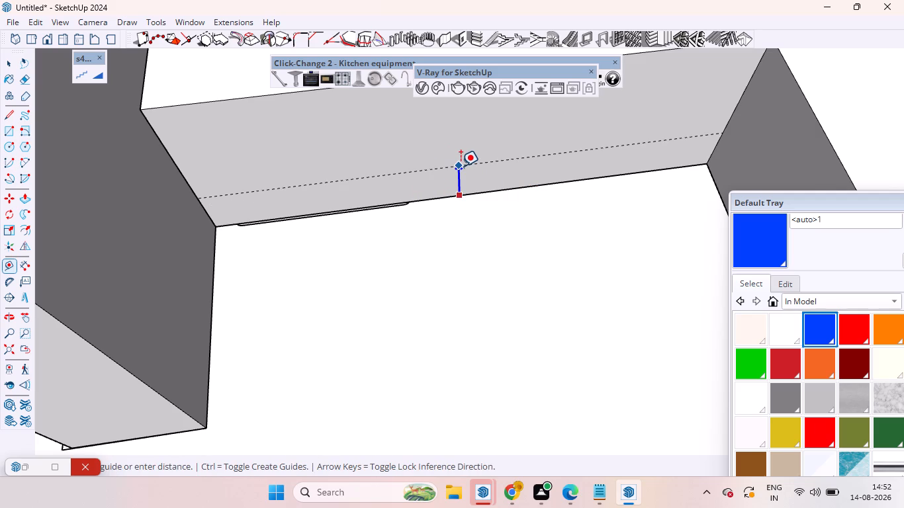
pyautogui.press('1')
pyautogui.write('00mm')
pyautogui.press('Return')
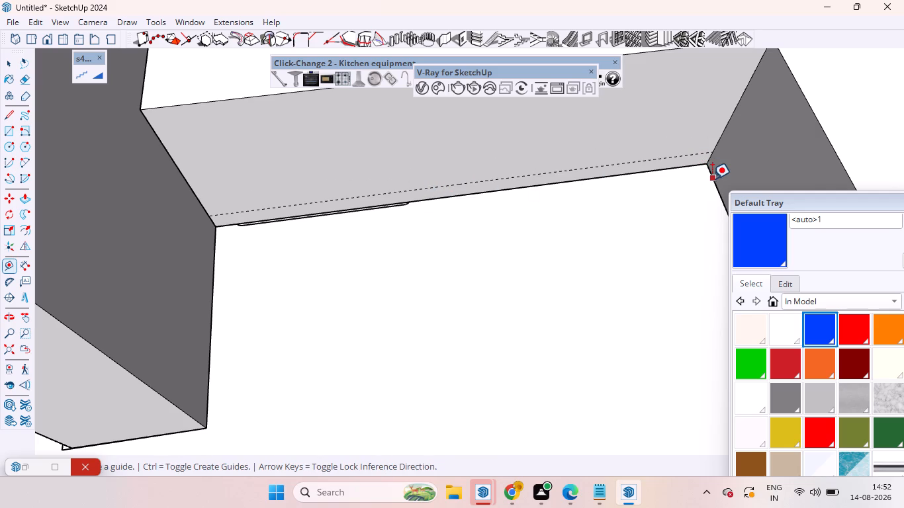
# Place a matching guide on the adjoining counter front, level with the 100 mm guide at the inner corner.
pyautogui.click(712, 181)
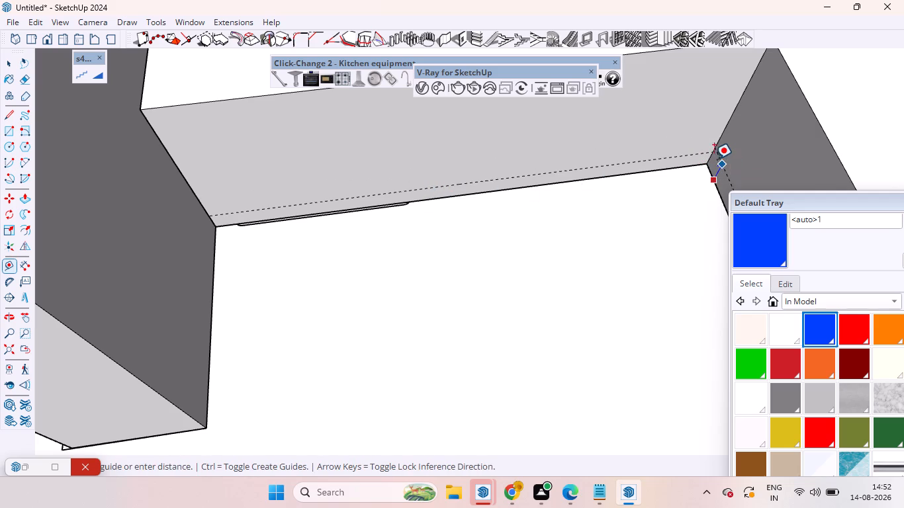
pyautogui.click(710, 153)
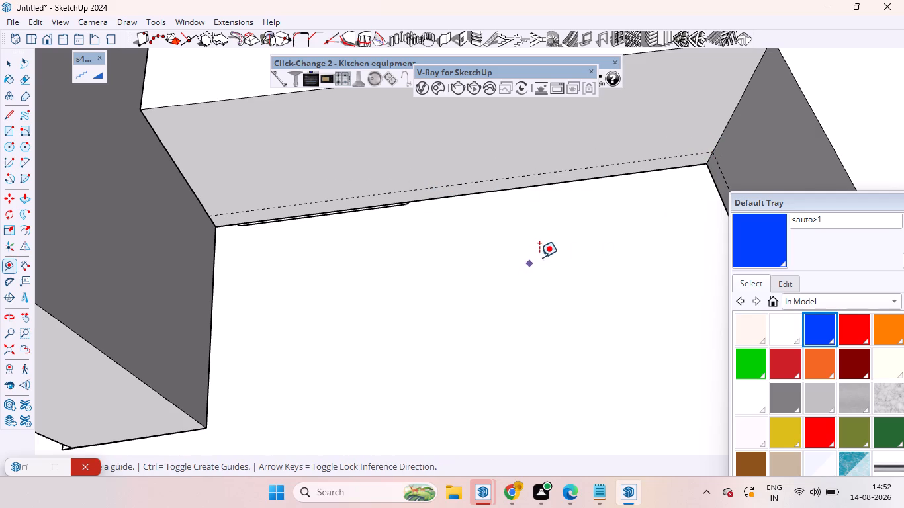
pyautogui.press('space')
# Draw a rectangle on the first counter front, from the 100 mm guide at its outer end to the top inner corner.
pyautogui.scroll(-5, 517, 230)
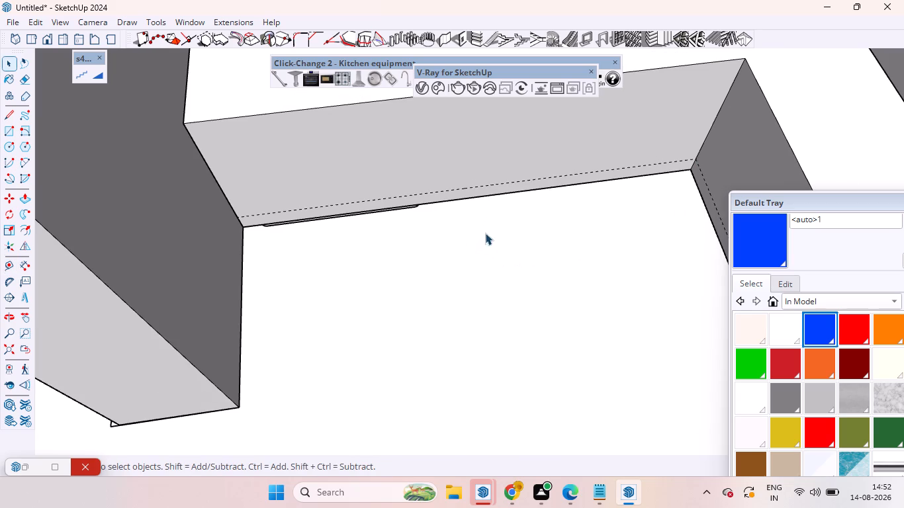
pyautogui.scroll(-6, 404, 204)
pyautogui.scroll(3, 373, 194)
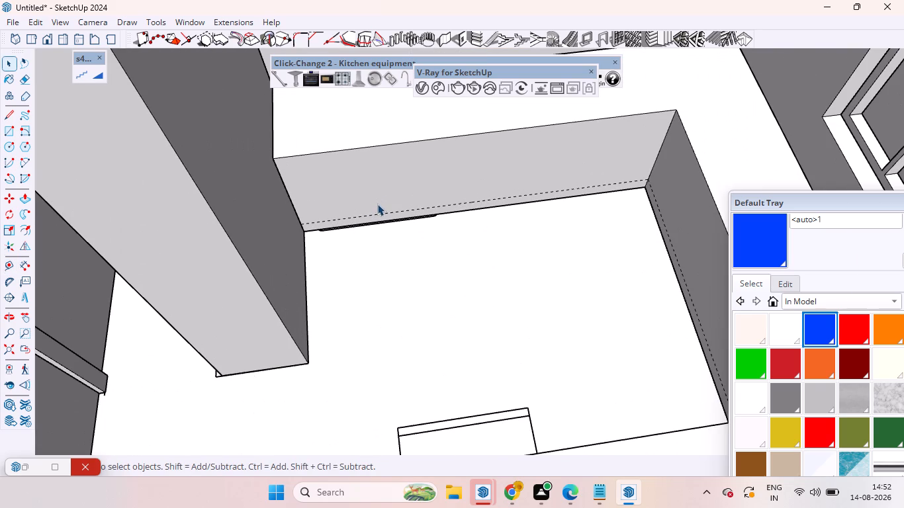
pyautogui.press('r')
pyautogui.click(304, 222)
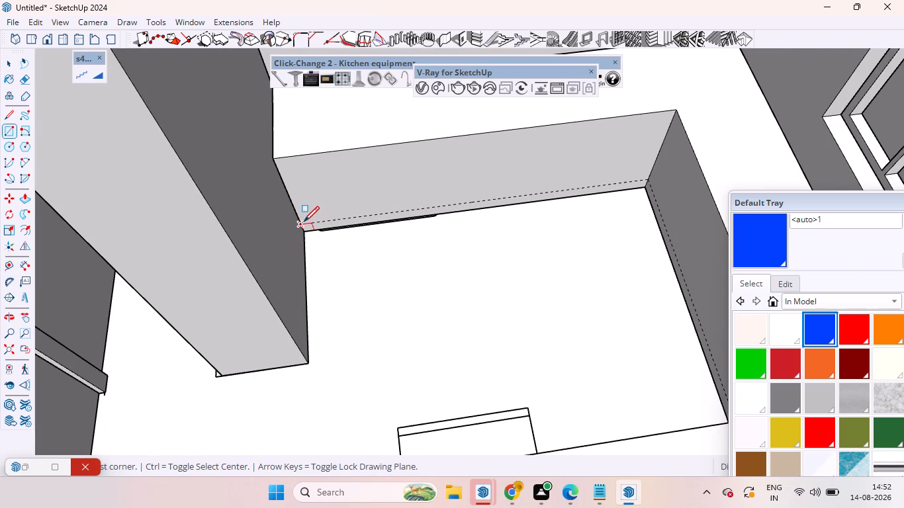
pyautogui.click(672, 111)
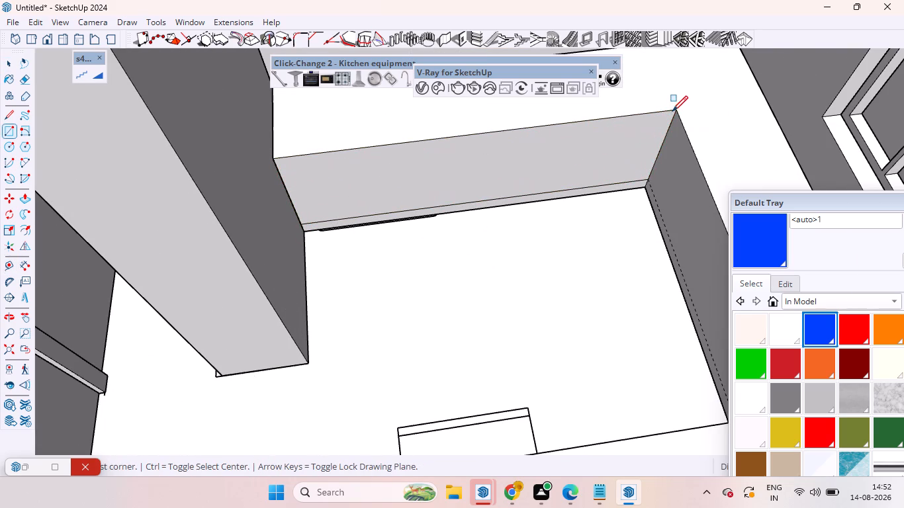
# Draw a rectangle on the adjoining counter front, from the guide at the inner corner to the top of its far end.
pyautogui.click(647, 177)
pyautogui.scroll(-5, 651, 266)
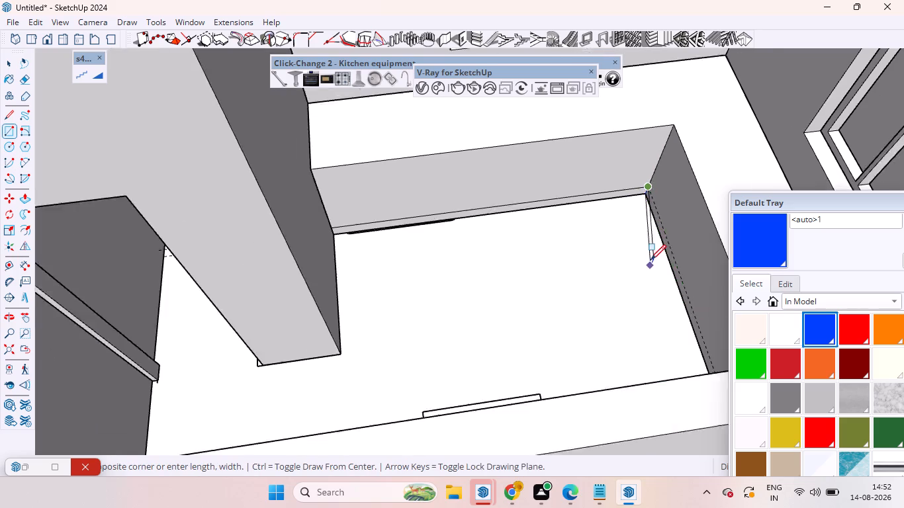
pyautogui.scroll(-3, 651, 260)
pyautogui.moveTo(647, 267); pyautogui.dragTo(848, 292, button='middle')
pyautogui.scroll(7, 697, 174)
pyautogui.scroll(-1, 694, 182)
pyautogui.scroll(2, 694, 182)
pyautogui.scroll(-1, 694, 182)
pyautogui.scroll(1, 694, 182)
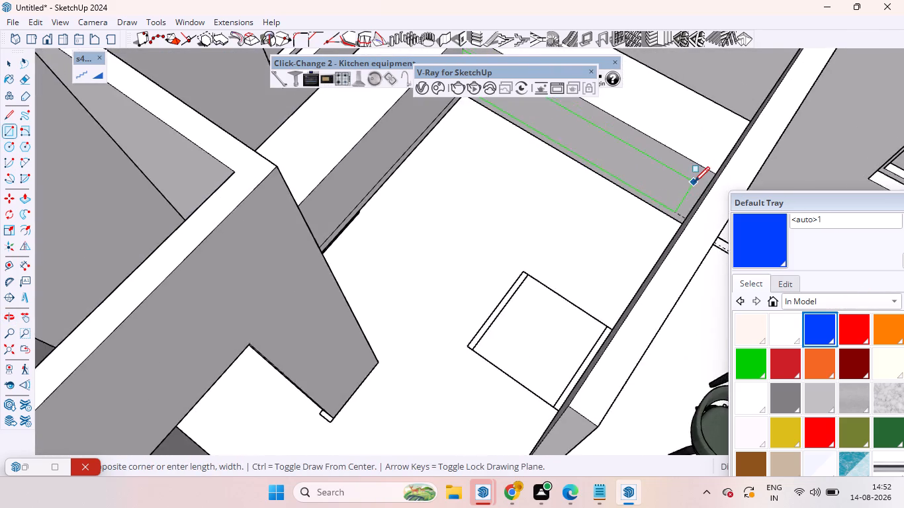
pyautogui.scroll(1, 694, 182)
pyautogui.click(724, 174)
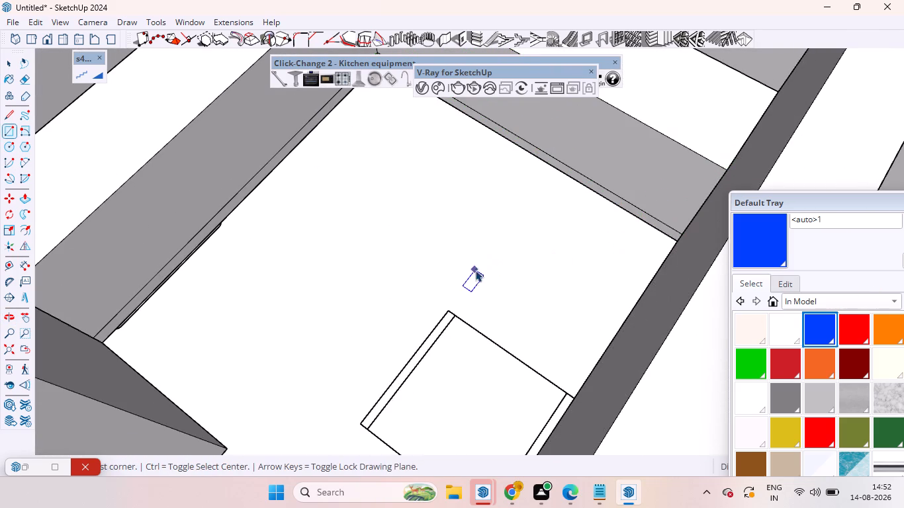
pyautogui.press('space')
# Place a vertical guide on the first counter front, 3' in from its outer end edge.
pyautogui.scroll(-6, 464, 255)
pyautogui.moveTo(423, 221); pyautogui.dragTo(257, 212, button='middle')
pyautogui.scroll(-1, 257, 198)
pyautogui.scroll(6, 303, 131)
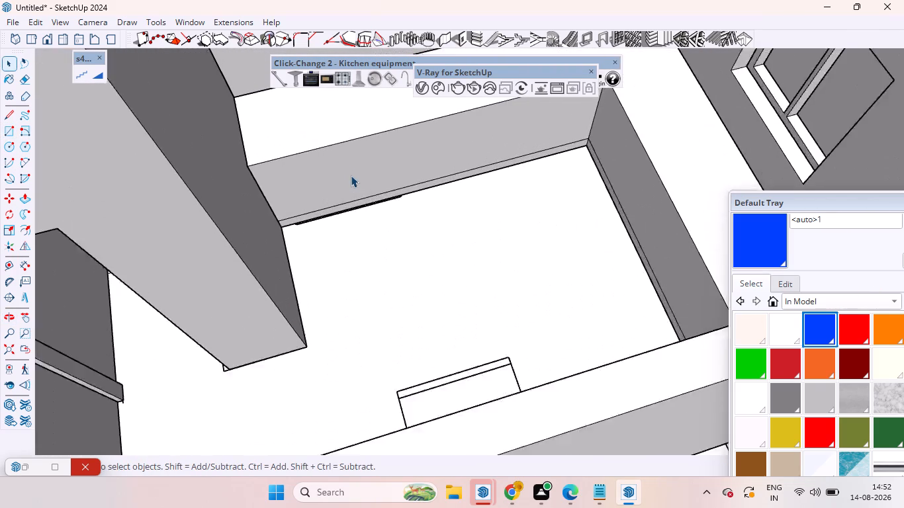
pyautogui.scroll(2, 351, 175)
pyautogui.press('t')
pyautogui.scroll(5, 271, 185)
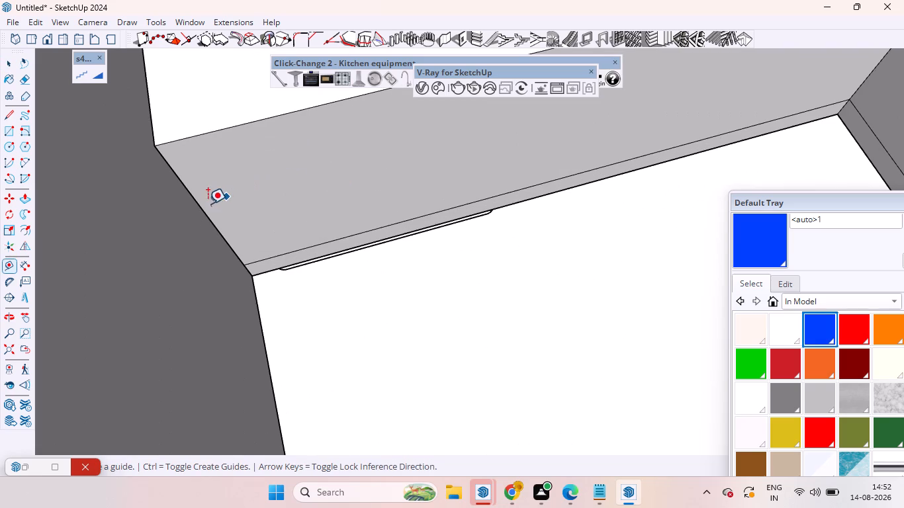
pyautogui.click(198, 206)
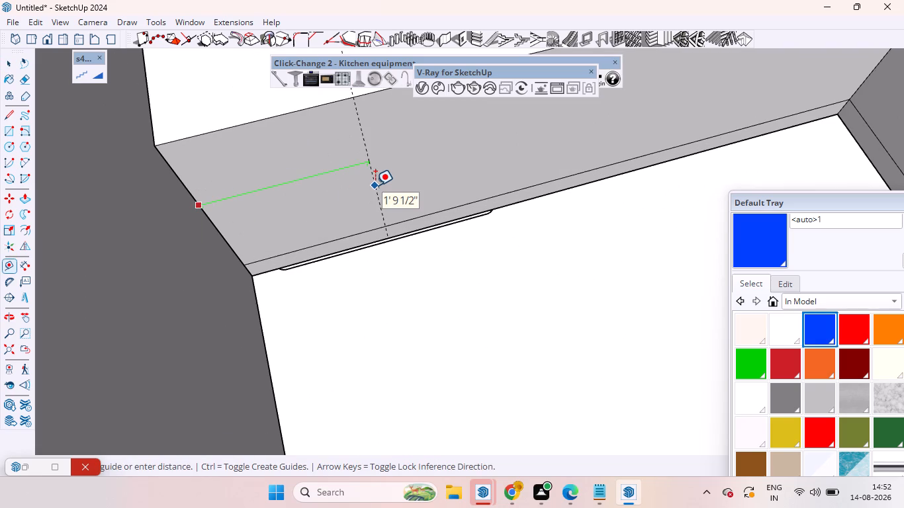
pyautogui.press('3')
pyautogui.press("'")
pyautogui.press('Return')
# Place a second vertical guide on the same counter front, 2' from the 3' guide toward the inner corner.
pyautogui.scroll(-7, 360, 243)
pyautogui.click(414, 193)
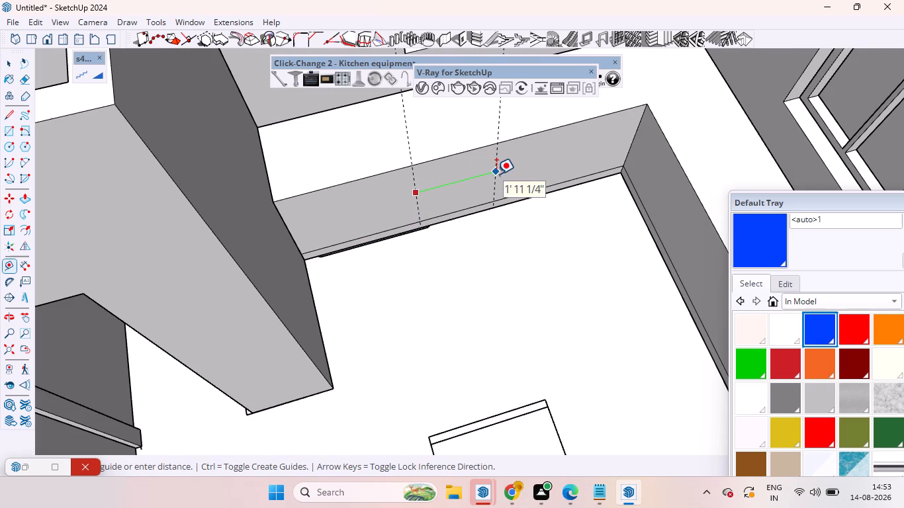
pyautogui.press('2')
pyautogui.press("'")
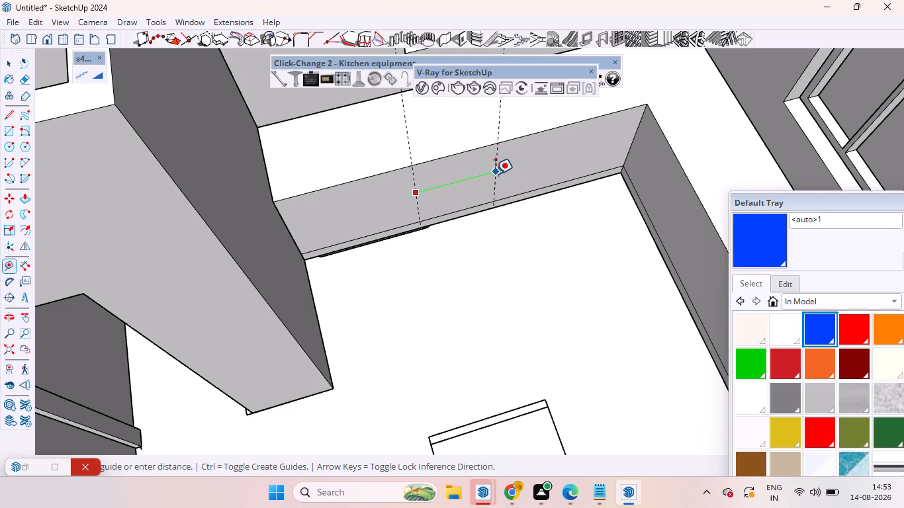
pyautogui.press('Return')
# Place two more vertical guides freehand on that front: one near the inner corner, one between the outer end and the 3' guide.
pyautogui.click(499, 173)
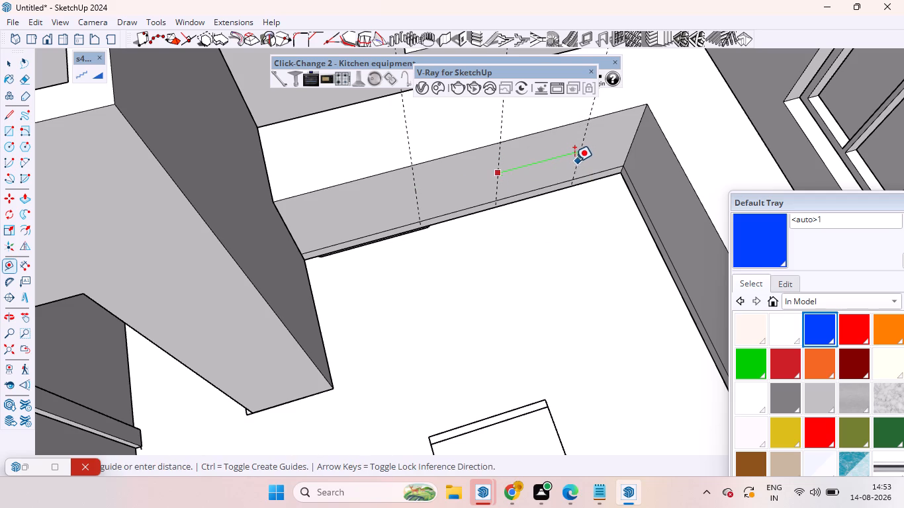
pyautogui.click(570, 159)
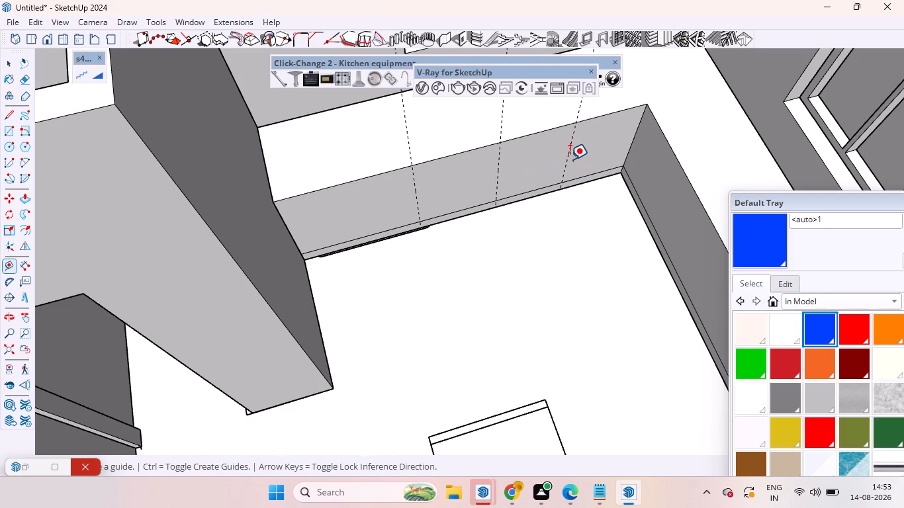
pyautogui.click(418, 184)
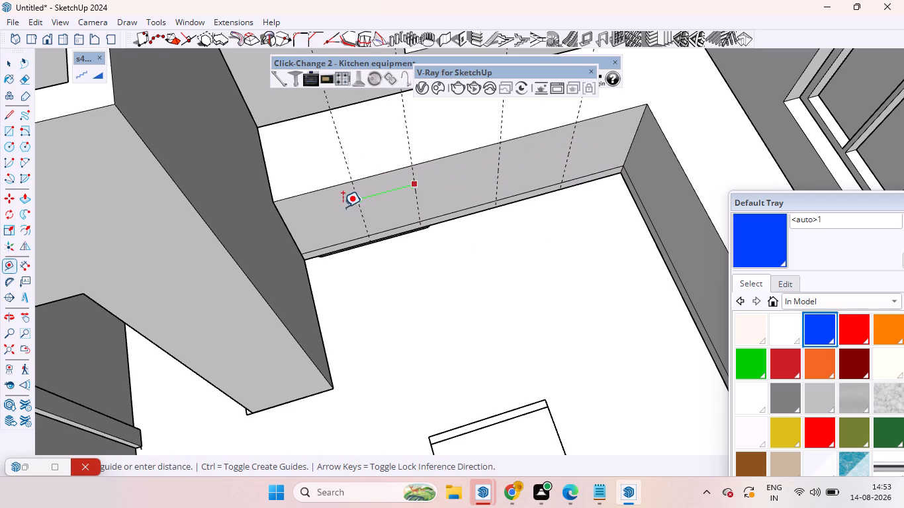
pyautogui.click(349, 207)
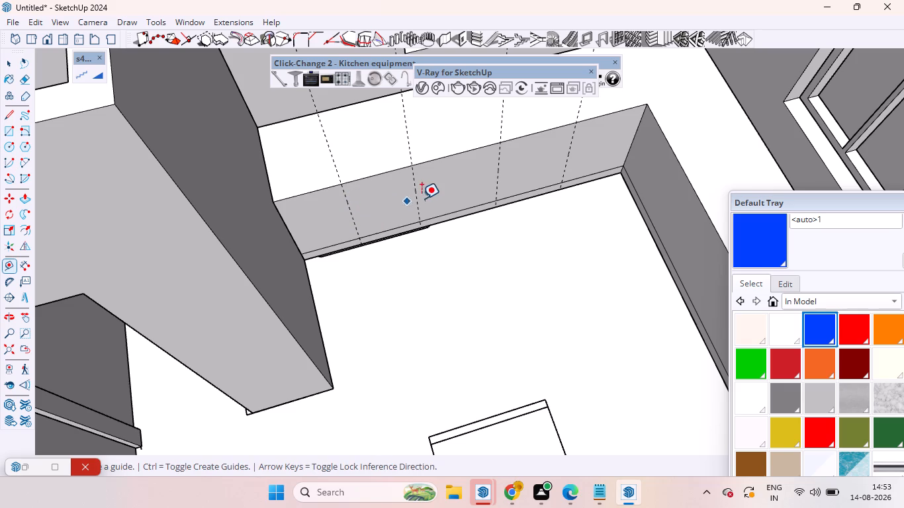
# Replace the 3' vertical guide on the first counter front with one about 3" closer to the inner corner.
pyautogui.click(413, 190)
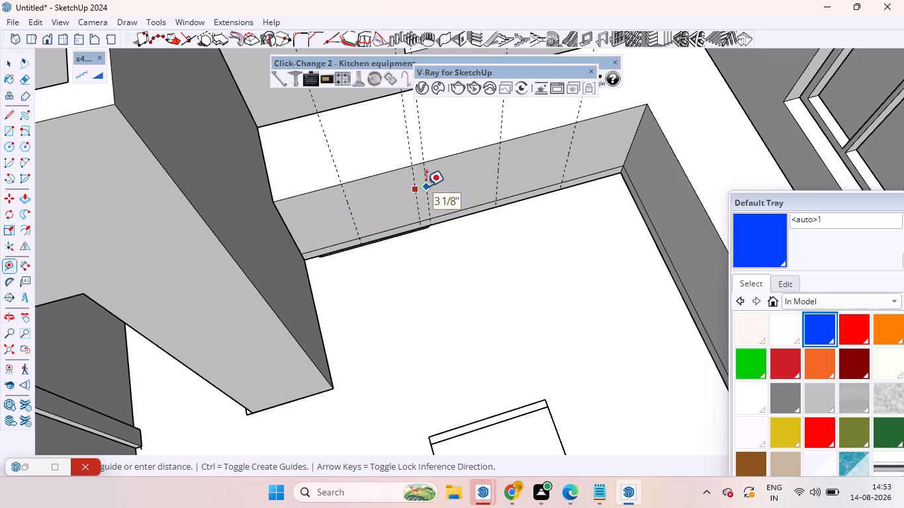
pyautogui.click(426, 186)
pyautogui.press('space')
pyautogui.click(409, 155)
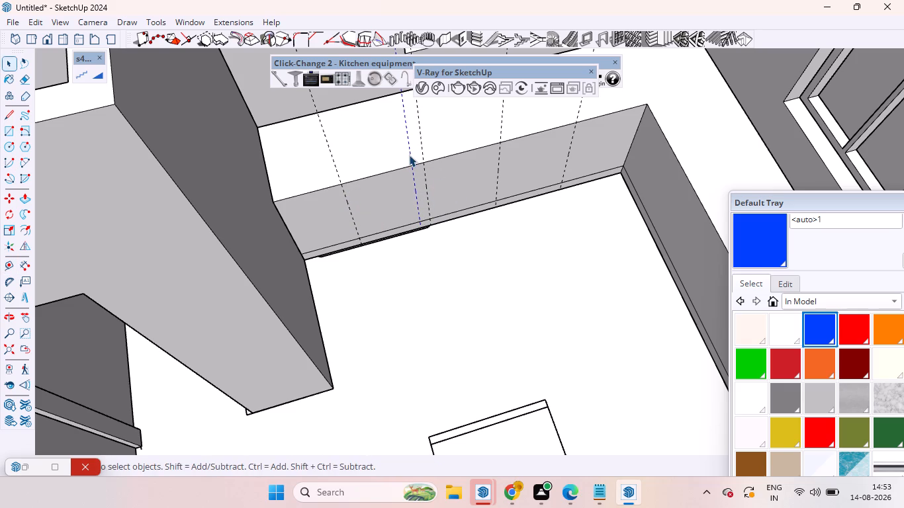
pyautogui.press('Delete')
# Place three vertical guides freehand on the adjoining counter front, starting from the inner corner edge, with the third about 2' 2" beyond the second.
pyautogui.scroll(-5, 383, 261)
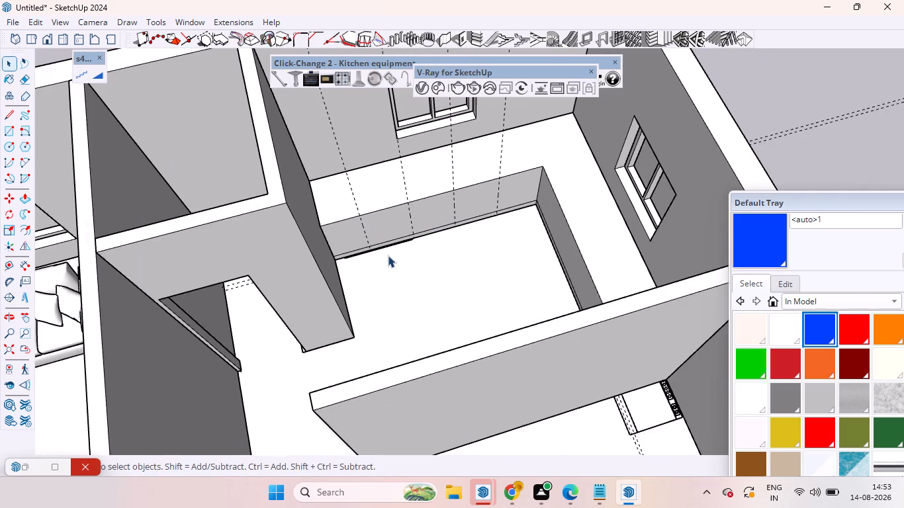
pyautogui.moveTo(388, 255); pyautogui.dragTo(525, 216, button='middle')
pyautogui.scroll(2, 488, 168)
pyautogui.scroll(-1, 488, 168)
pyautogui.scroll(7, 489, 167)
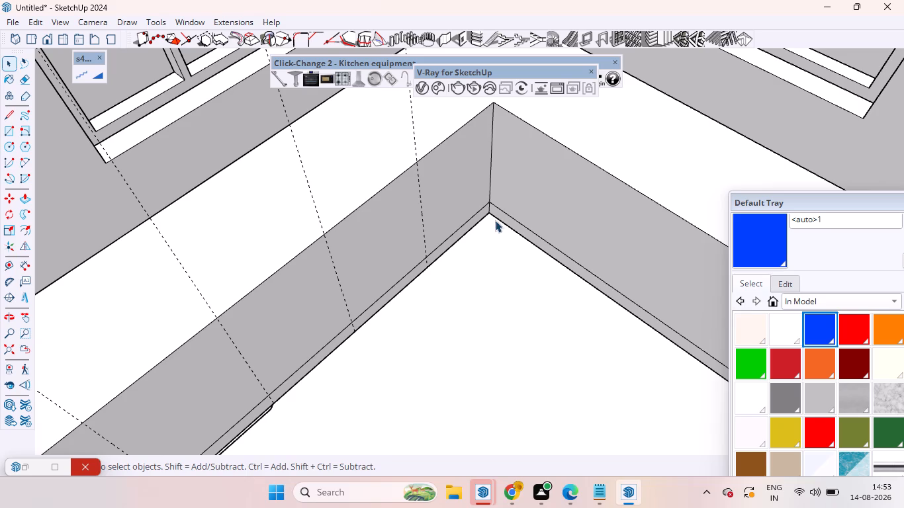
pyautogui.press('t')
pyautogui.click(492, 174)
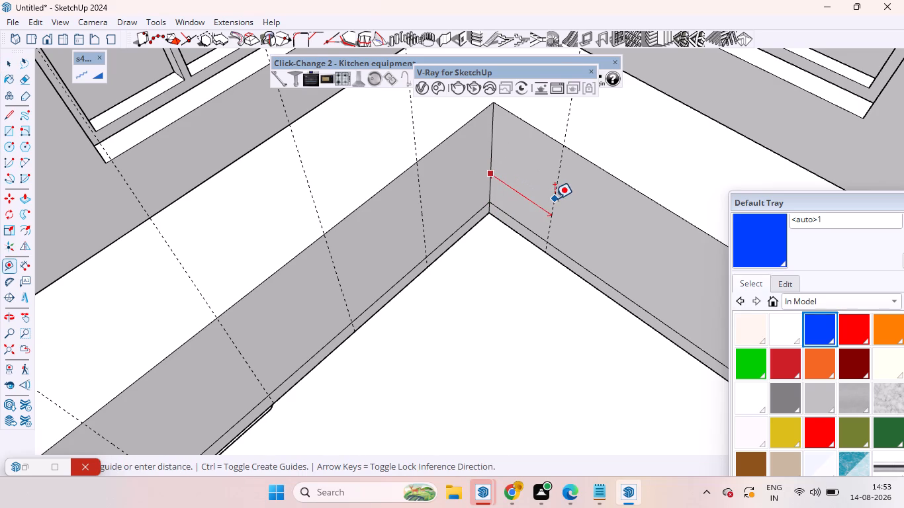
pyautogui.click(558, 200)
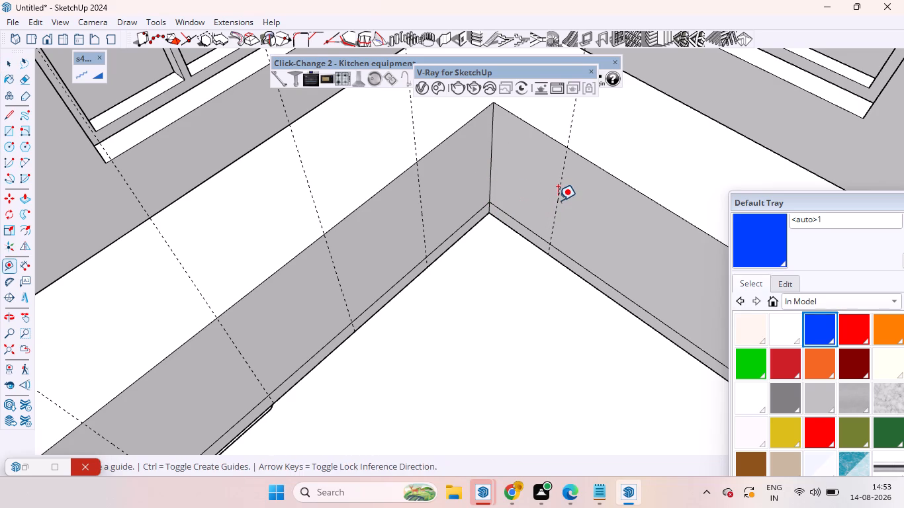
pyautogui.click(558, 200)
pyautogui.click(646, 259)
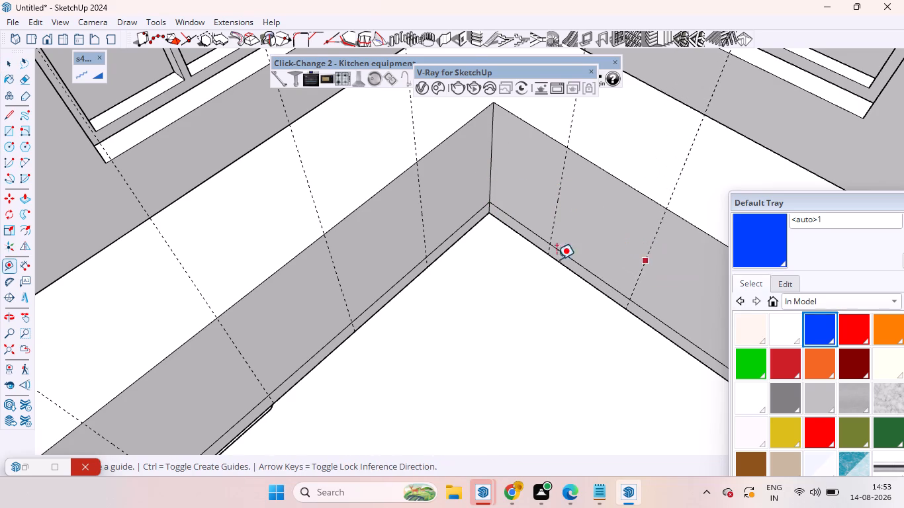
pyautogui.scroll(-7, 534, 256)
pyautogui.click(588, 246)
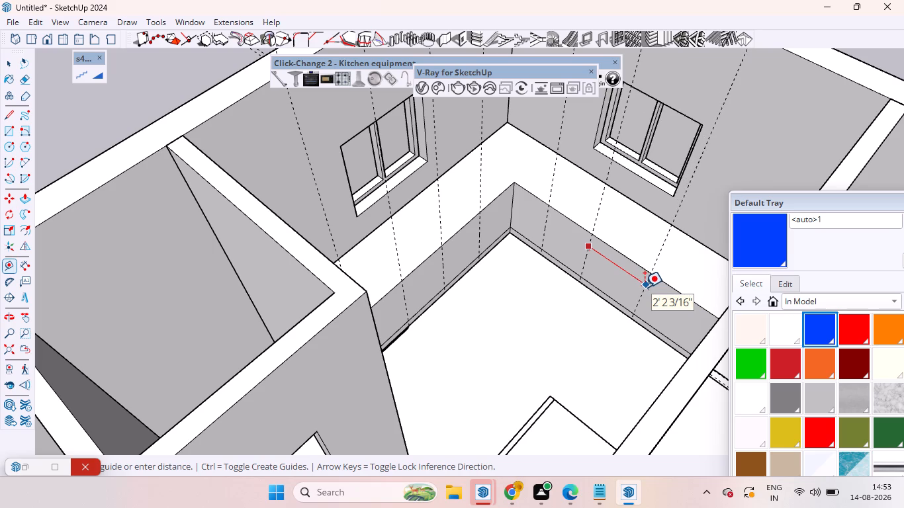
pyautogui.click(645, 287)
pyautogui.press('space')
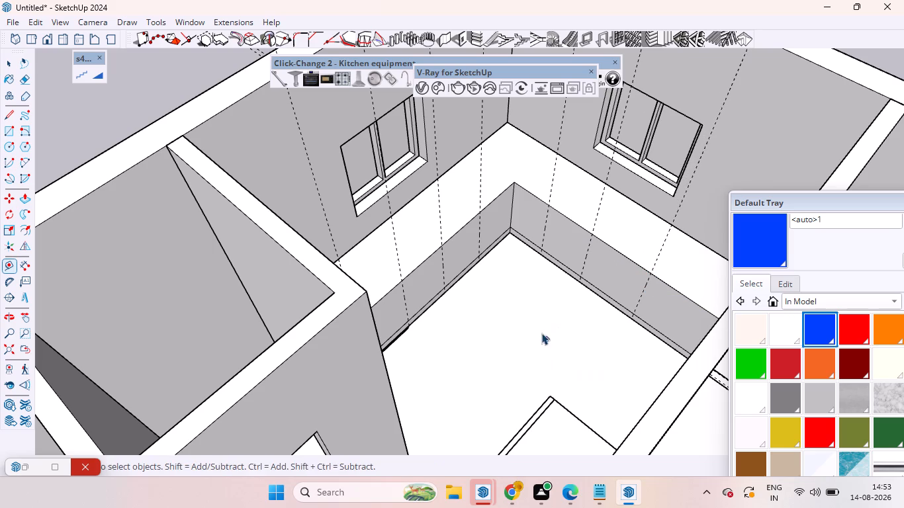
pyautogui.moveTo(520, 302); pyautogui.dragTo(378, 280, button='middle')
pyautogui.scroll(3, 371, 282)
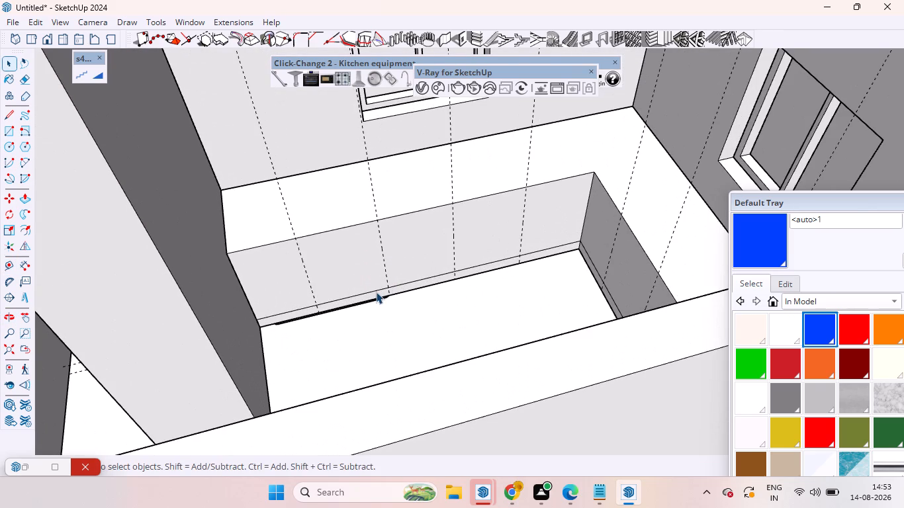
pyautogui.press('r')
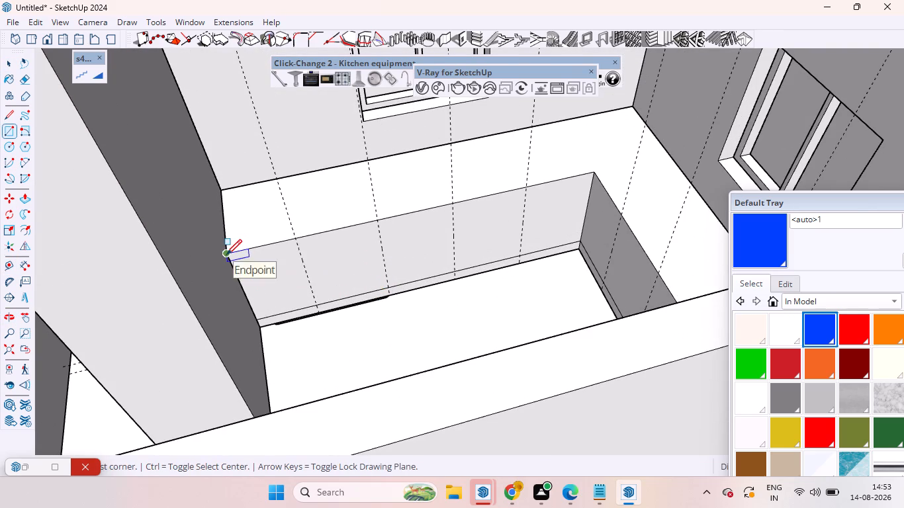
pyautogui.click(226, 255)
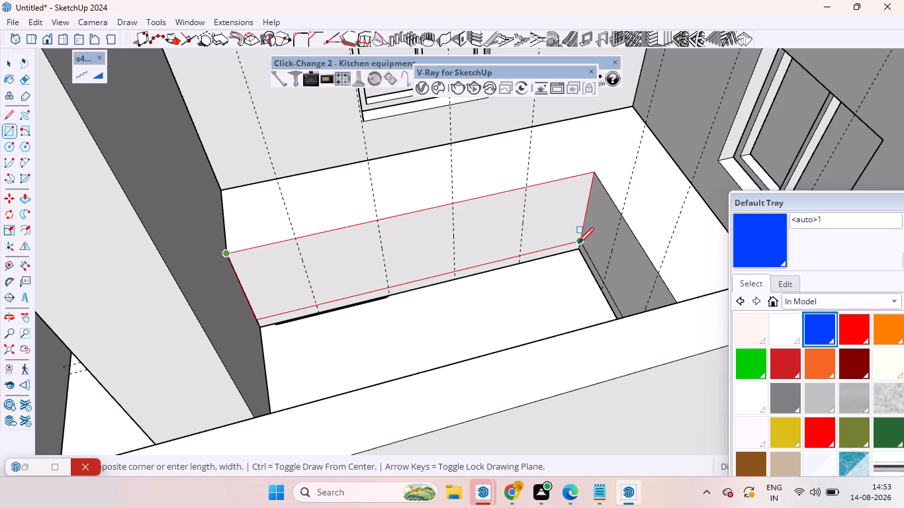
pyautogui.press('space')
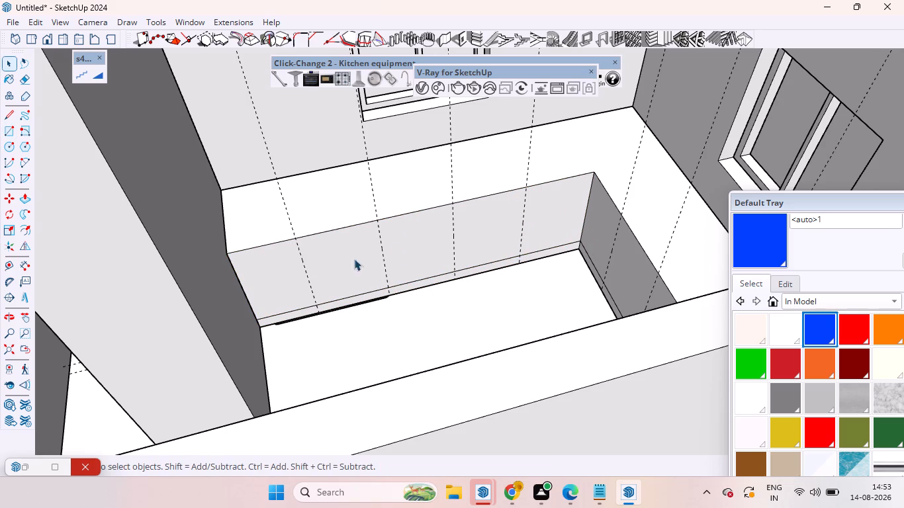
# Push/Pull the first counter front out 18 mm with a new starting face, and repeat the same thickness on the adjoining front.
pyautogui.click(285, 261)
pyautogui.press('p')
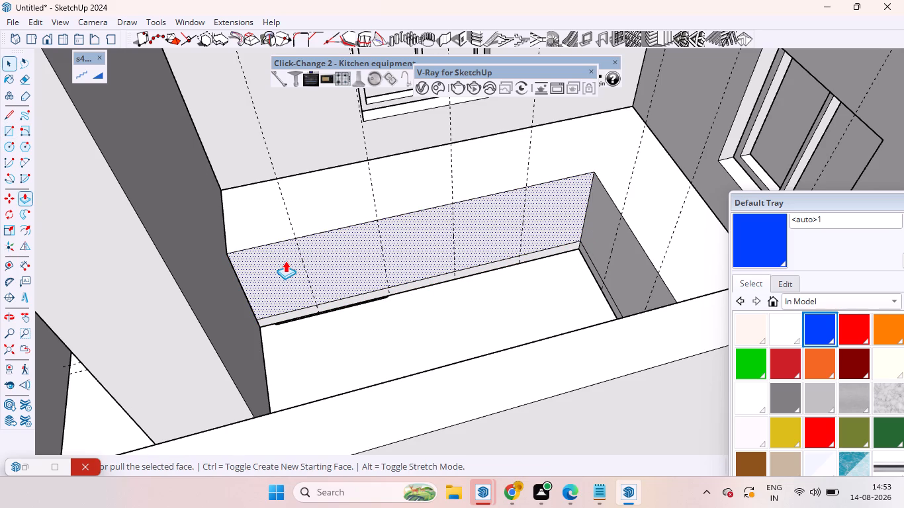
pyautogui.click(285, 261)
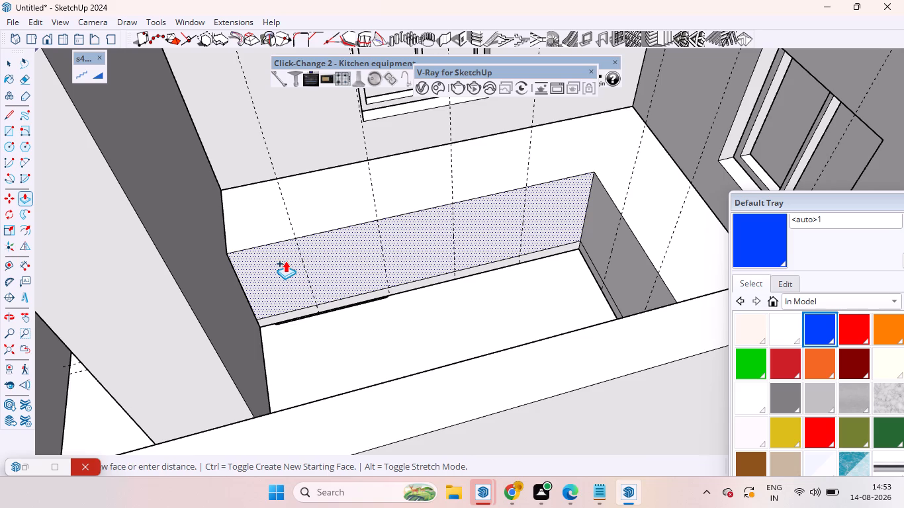
pyautogui.press('1')
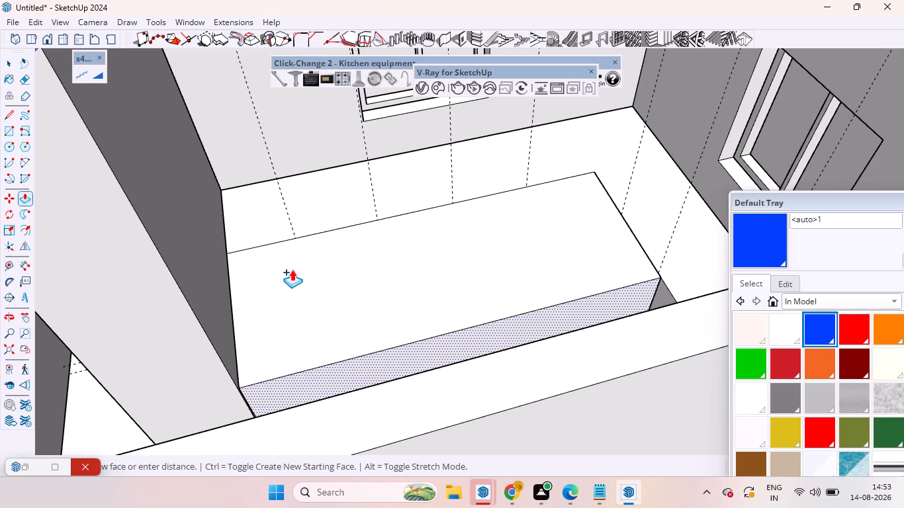
pyautogui.write('8mm')
pyautogui.press('Return')
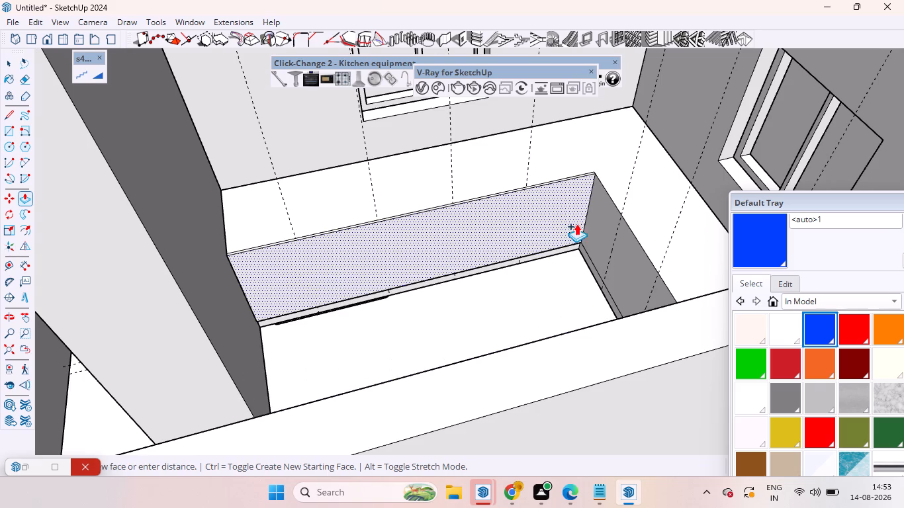
pyautogui.doubleClick(604, 226)
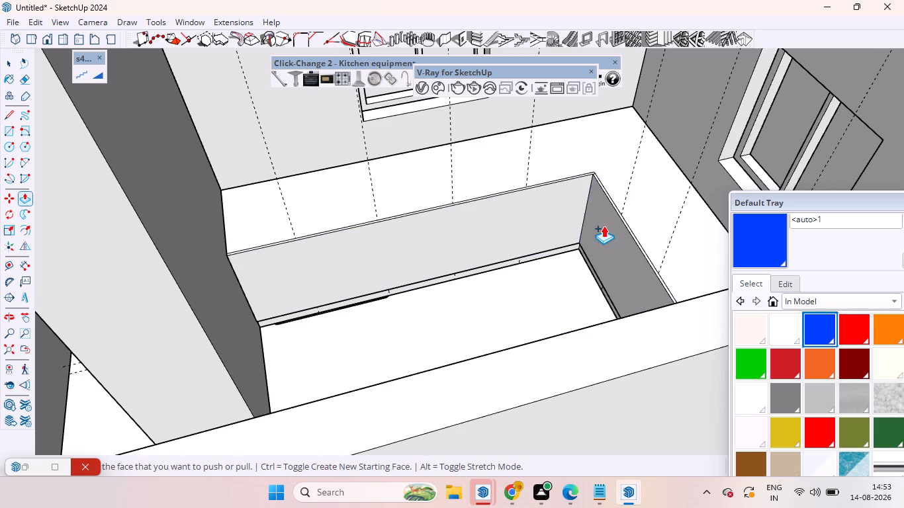
pyautogui.press('space')
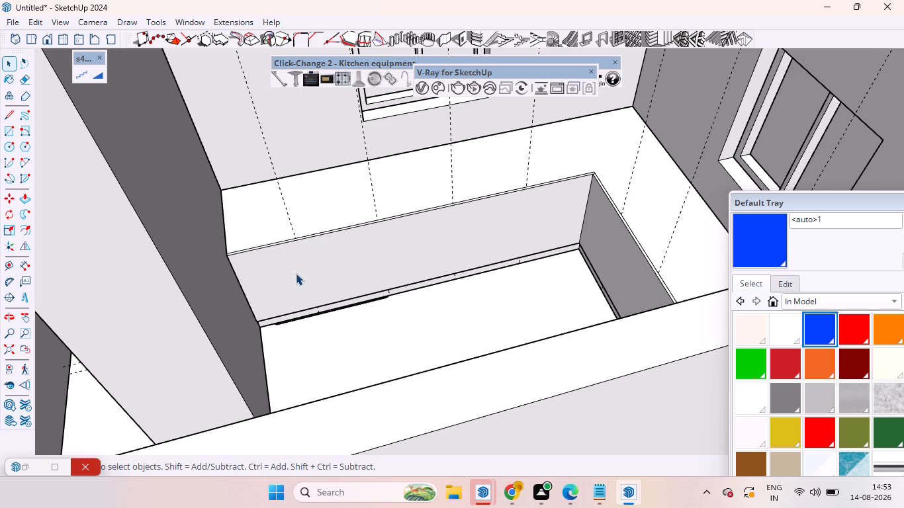
# Select the four vertical guides of the first counter front and move them freehand out in front of its new thickened face.
pyautogui.middleClick(296, 273)
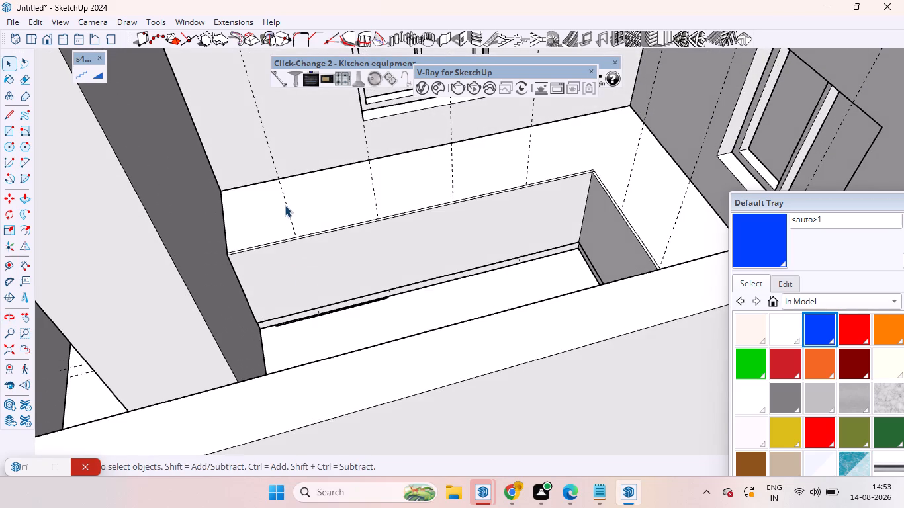
pyautogui.click(285, 205)
pyautogui.keyDown('ctrl'); pyautogui.click(374, 188); pyautogui.keyUp('ctrl')
pyautogui.keyDown('ctrl'); pyautogui.click(449, 174); pyautogui.keyUp('ctrl')
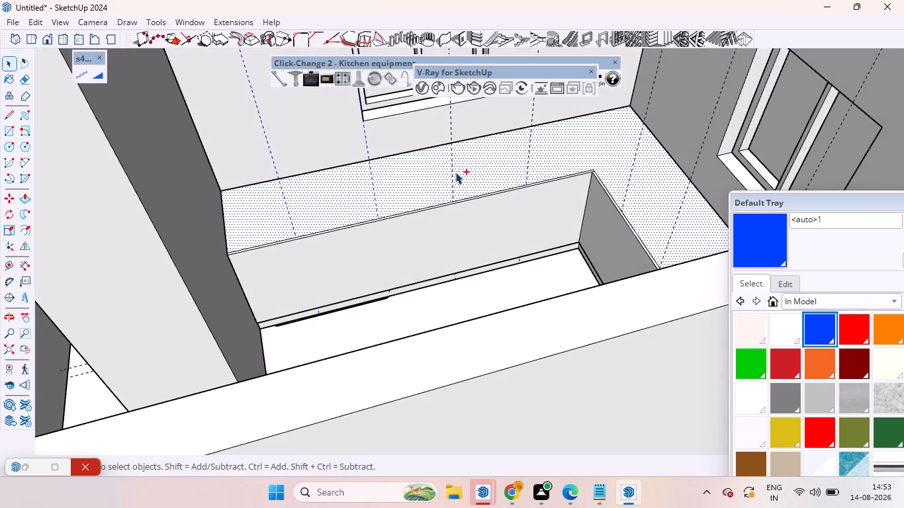
pyautogui.keyDown('shift'); pyautogui.click(429, 181); pyautogui.keyUp('shift')
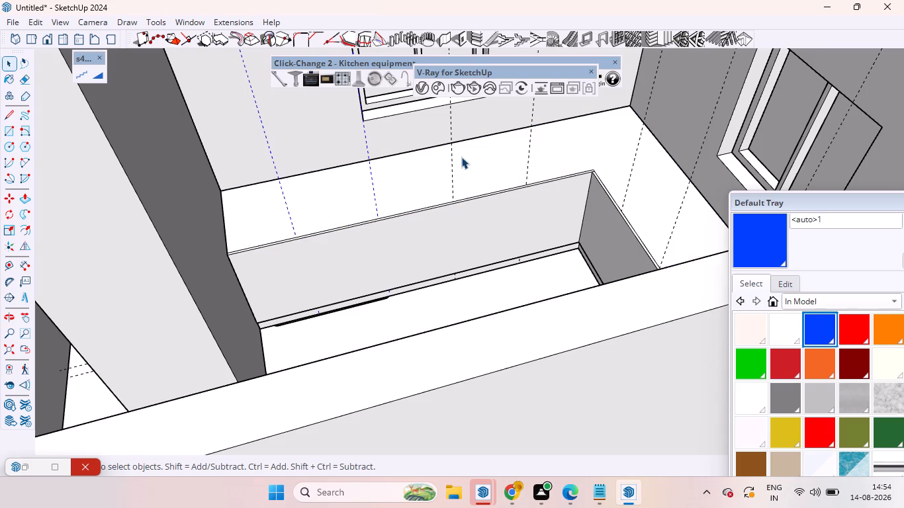
pyautogui.keyDown('ctrl'); pyautogui.click(451, 151); pyautogui.keyUp('ctrl')
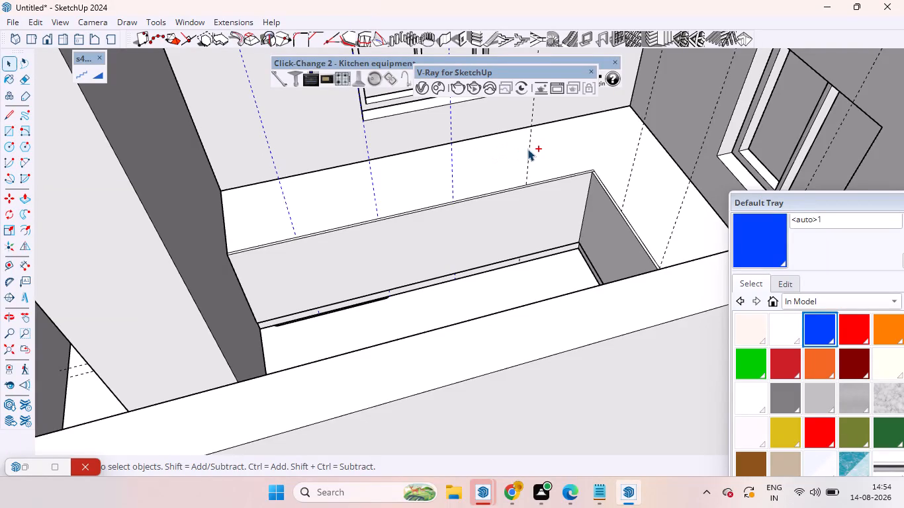
pyautogui.keyDown('ctrl'); pyautogui.click(529, 150); pyautogui.keyUp('ctrl')
pyautogui.press('m')
pyautogui.click(495, 219)
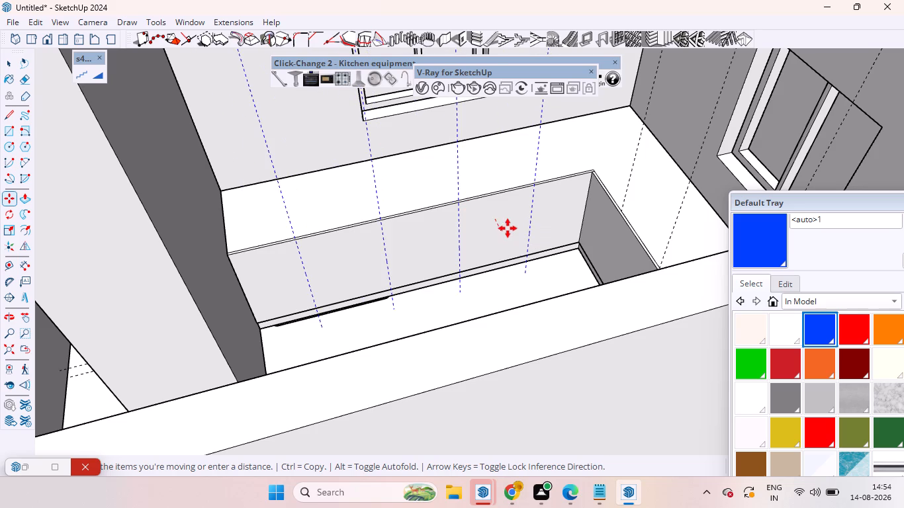
pyautogui.scroll(5, 506, 228)
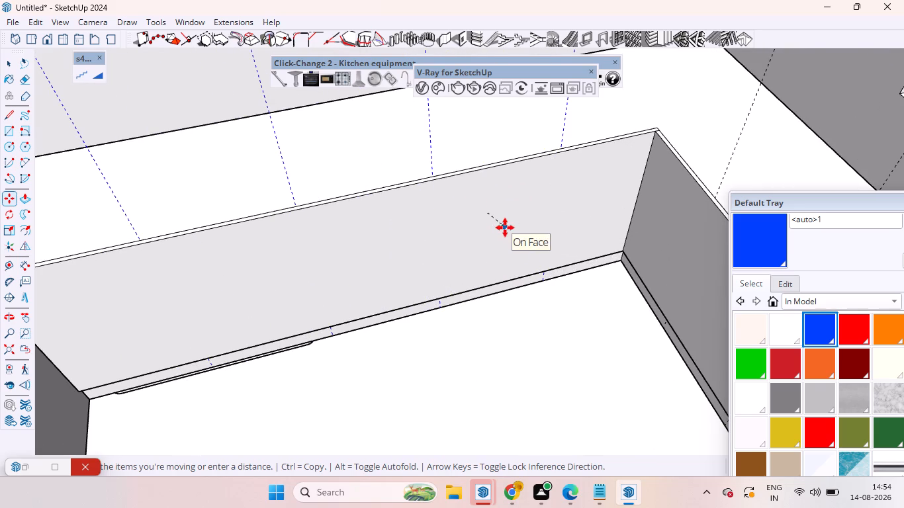
pyautogui.click(505, 231)
pyautogui.press('space')
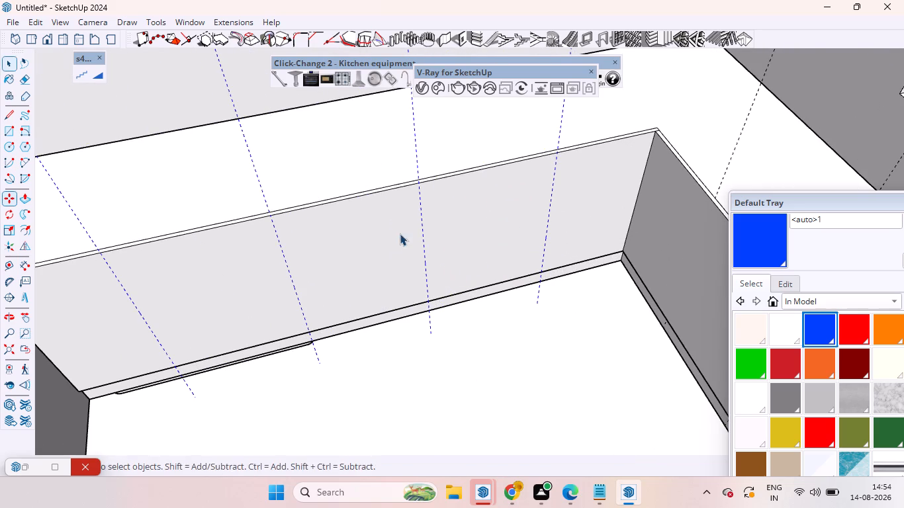
# Move the selected vertical guides of the first counter front freehand along the red axis, against its thickened face.
pyautogui.moveTo(400, 233); pyautogui.dragTo(438, 199, button='middle')
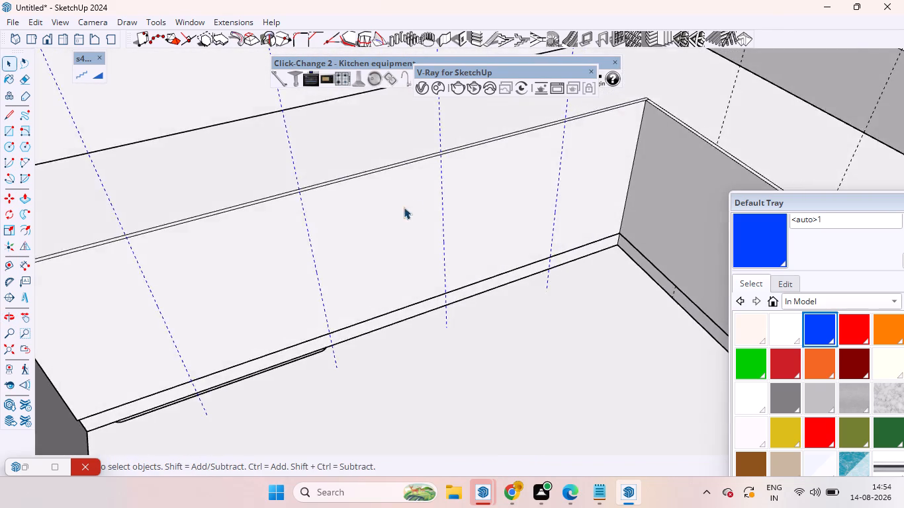
pyautogui.scroll(-6, 435, 212)
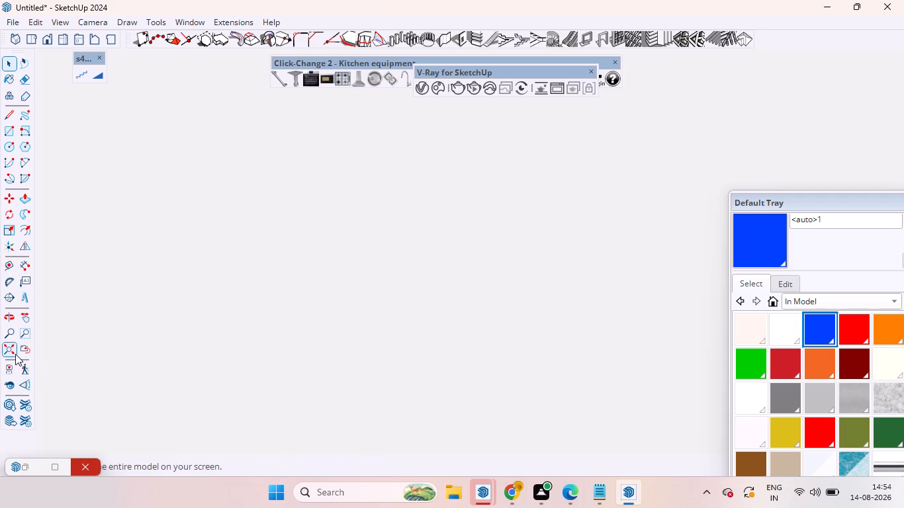
pyautogui.click(15, 354)
pyautogui.scroll(-1, 428, 169)
pyautogui.scroll(12, 483, 85)
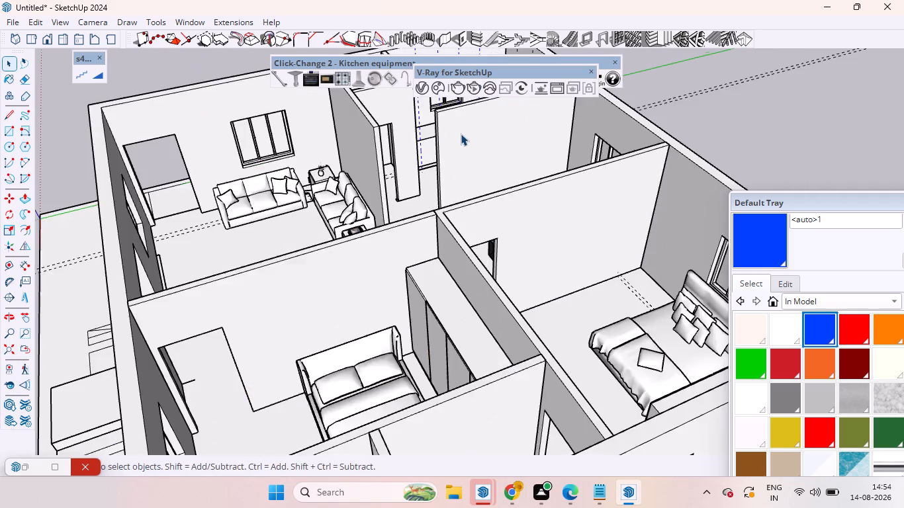
pyautogui.scroll(1, 461, 134)
pyautogui.scroll(-1, 461, 134)
pyautogui.scroll(1, 461, 134)
pyautogui.scroll(-3, 476, 209)
pyautogui.scroll(-7, 447, 273)
pyautogui.scroll(5, 500, 140)
pyautogui.moveTo(467, 129); pyautogui.dragTo(444, 241, button='middle')
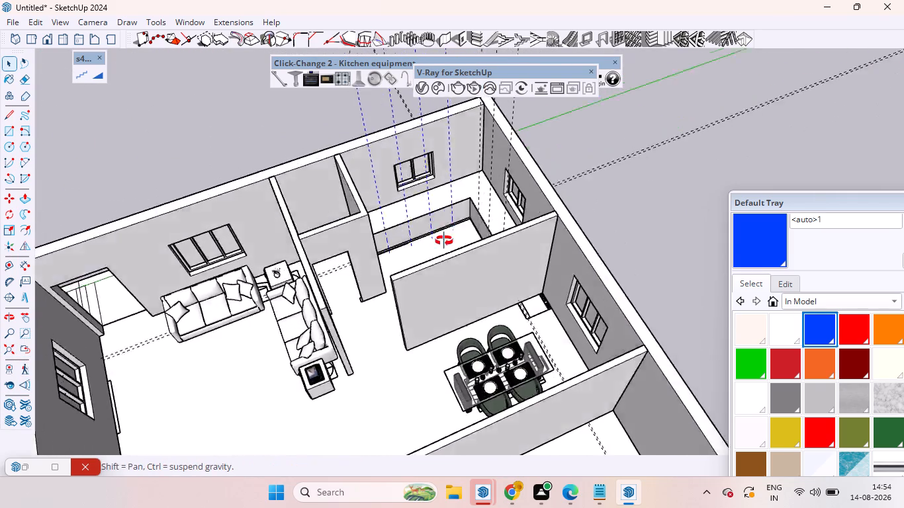
pyautogui.moveTo(444, 241); pyautogui.dragTo(380, 206, button='middle')
pyautogui.scroll(12, 411, 170)
pyautogui.moveTo(366, 283); pyautogui.dragTo(363, 234, button='middle')
pyautogui.scroll(2, 363, 236)
pyautogui.scroll(-1, 363, 236)
pyautogui.scroll(3, 363, 236)
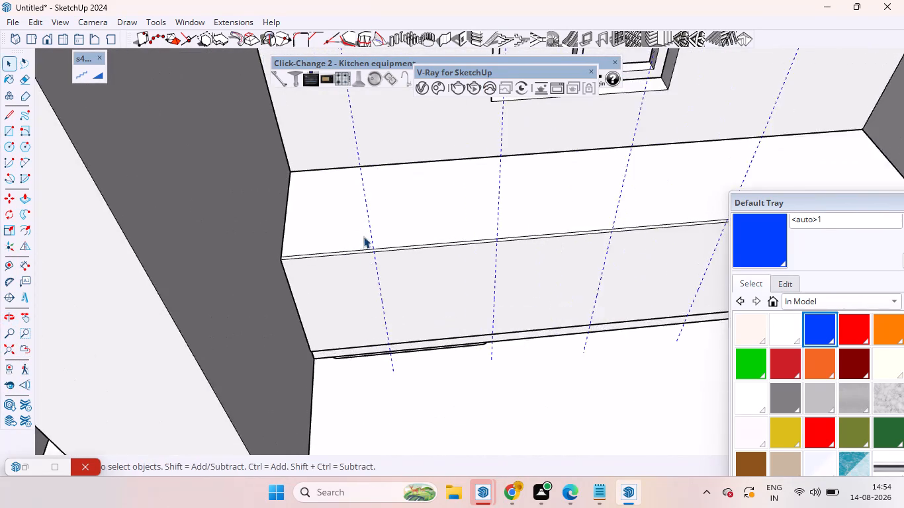
pyautogui.scroll(10, 363, 236)
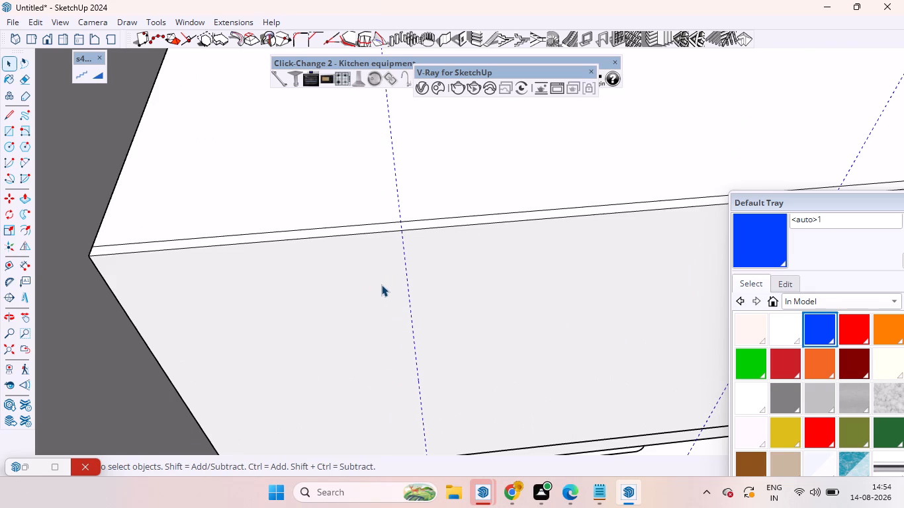
pyautogui.press('m')
pyautogui.click(388, 300)
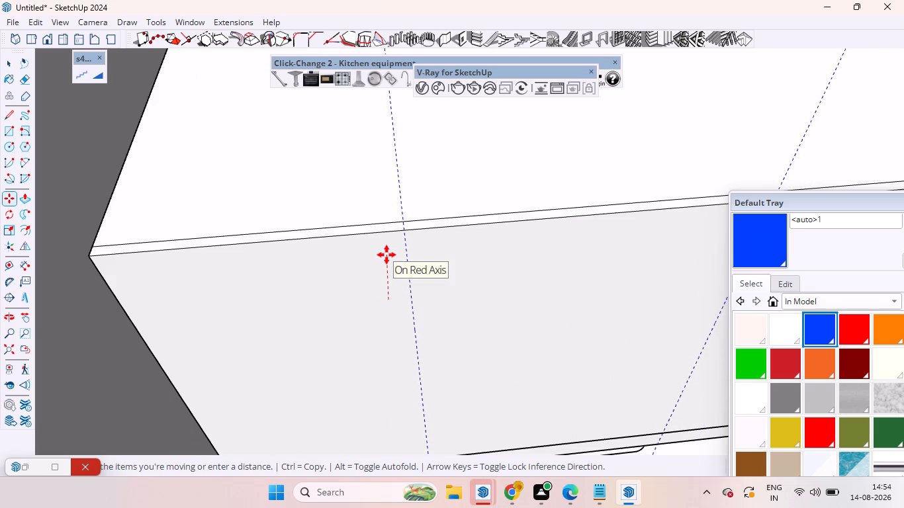
pyautogui.click(386, 255)
# Adjust the selected guides of the first counter front with a second, very short freehand move at its face.
pyautogui.moveTo(399, 243); pyautogui.dragTo(559, 230, button='middle')
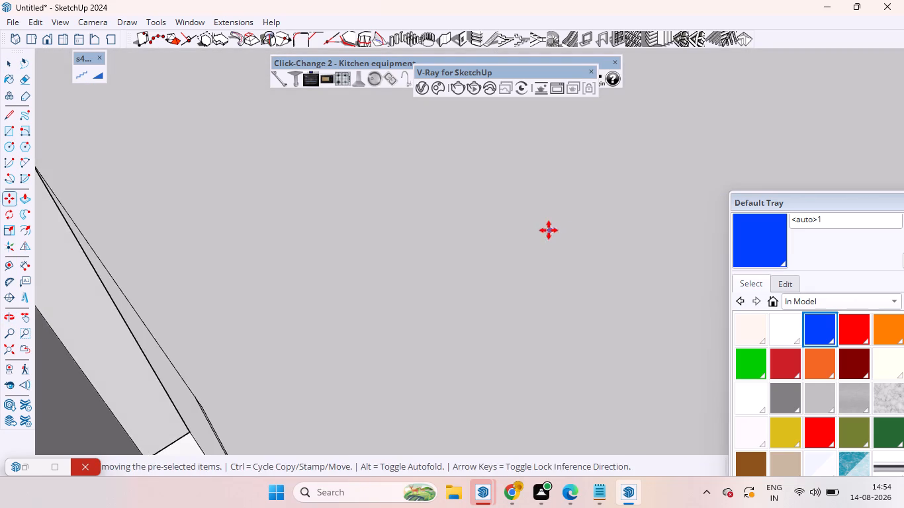
pyautogui.moveTo(549, 230); pyautogui.dragTo(433, 233, button='middle')
pyautogui.scroll(-7, 383, 290)
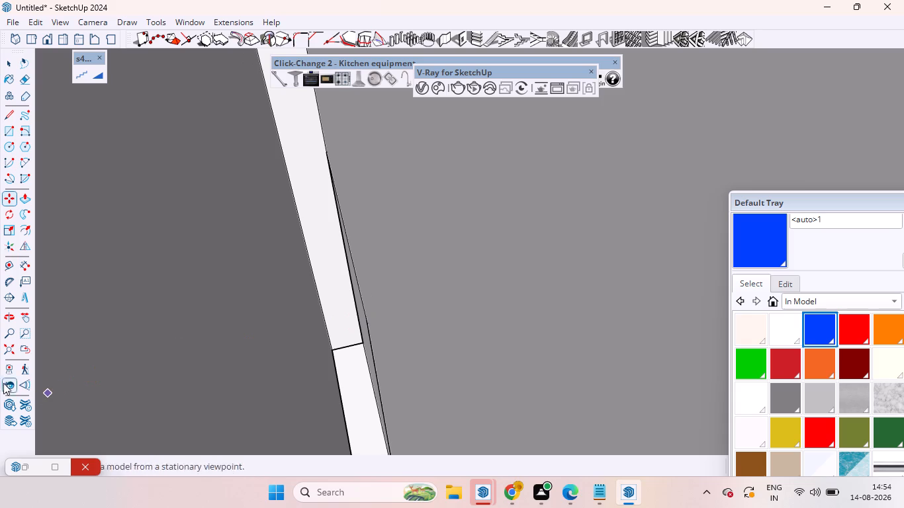
pyautogui.click(7, 346)
pyautogui.scroll(7, 463, 116)
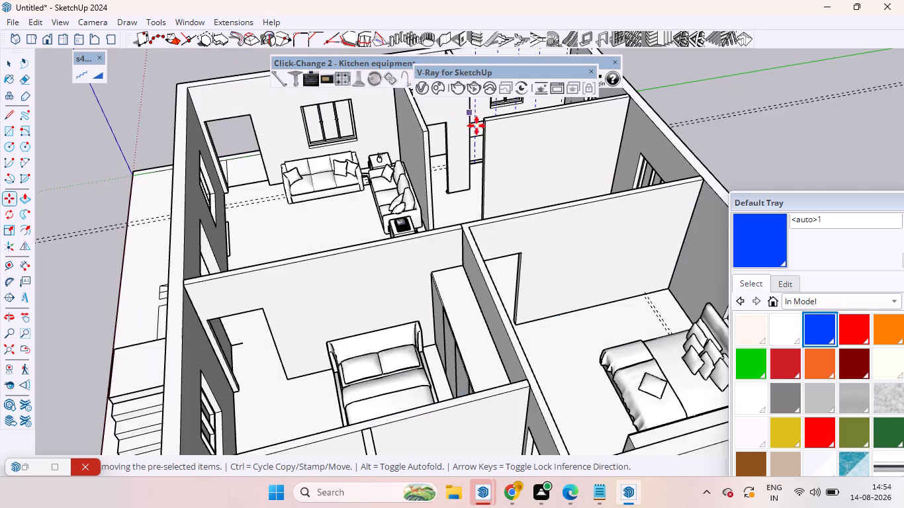
pyautogui.scroll(3, 476, 126)
pyautogui.scroll(-13, 538, 278)
pyautogui.scroll(20, 517, 194)
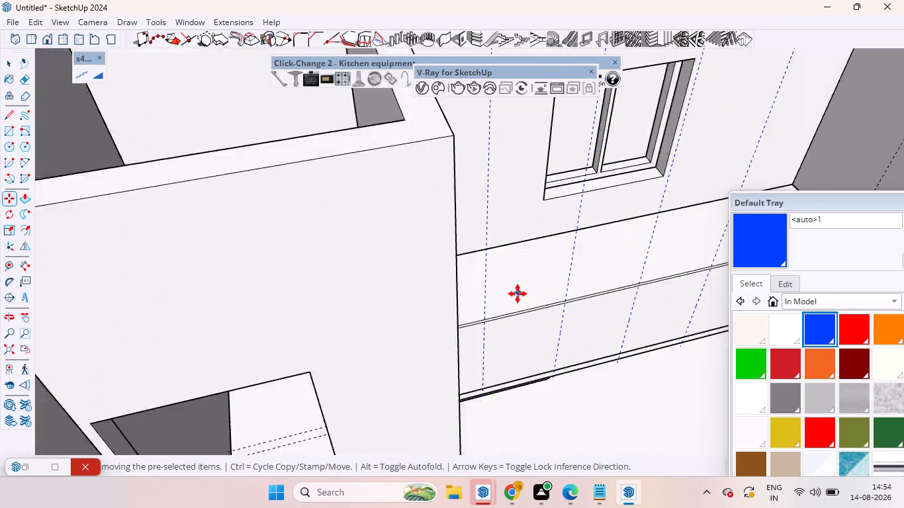
pyautogui.scroll(3, 518, 294)
pyautogui.moveTo(488, 288); pyautogui.dragTo(512, 369, button='middle')
pyautogui.scroll(4, 502, 475)
pyautogui.scroll(-7, 507, 367)
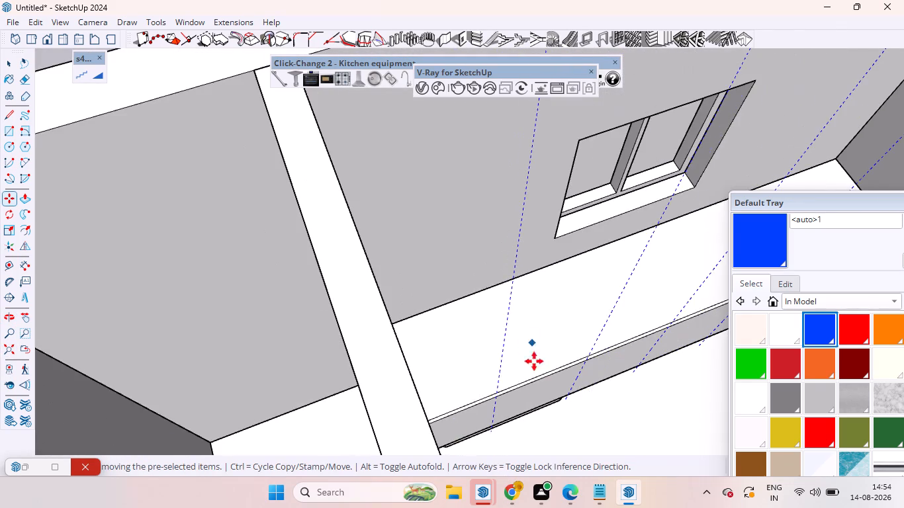
pyautogui.scroll(12, 532, 400)
pyautogui.click(445, 420)
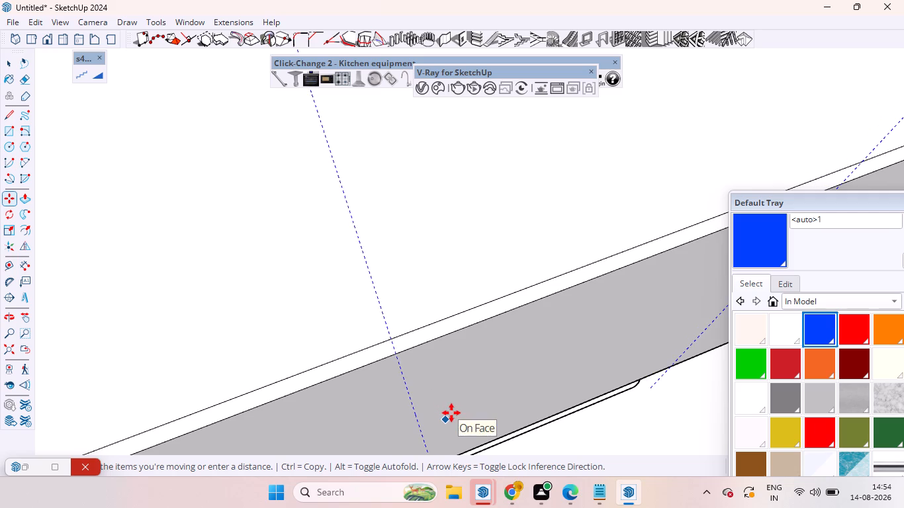
pyautogui.click(451, 413)
pyautogui.scroll(-4, 484, 368)
pyautogui.scroll(1, 479, 362)
pyautogui.scroll(-6, 478, 357)
pyautogui.scroll(1, 471, 325)
pyautogui.scroll(-3, 471, 325)
pyautogui.press('space')
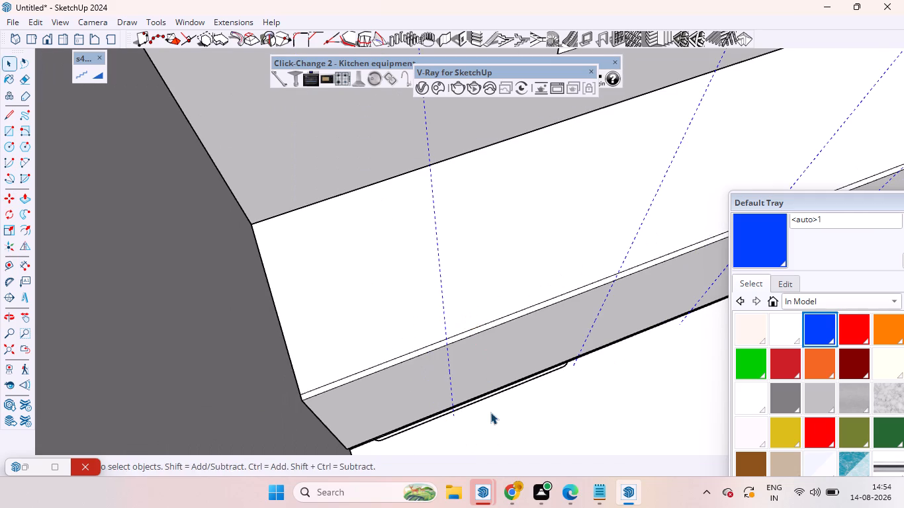
# Examine how the guides line up with the first counter front from closer and wider views, and clear the selection.
pyautogui.moveTo(490, 412); pyautogui.dragTo(426, 284, button='middle')
pyautogui.scroll(-4, 348, 260)
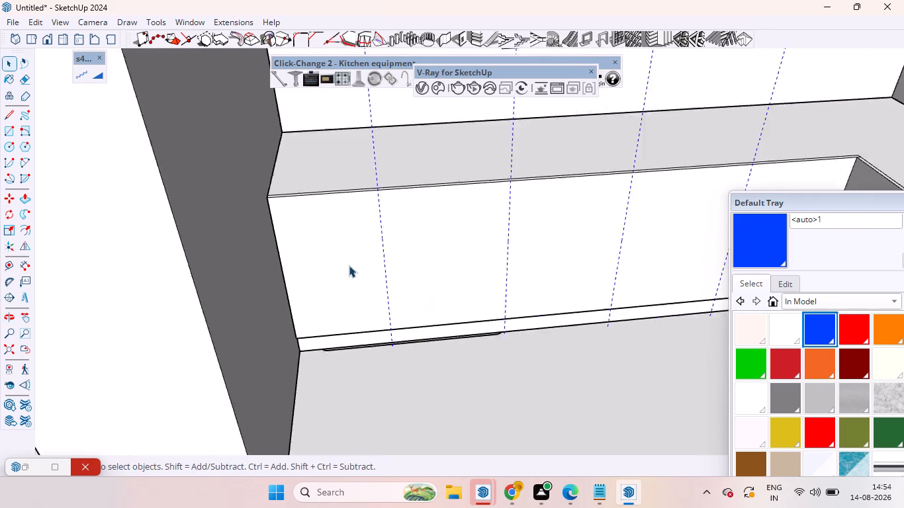
pyautogui.scroll(-1, 349, 265)
pyautogui.click(11, 353)
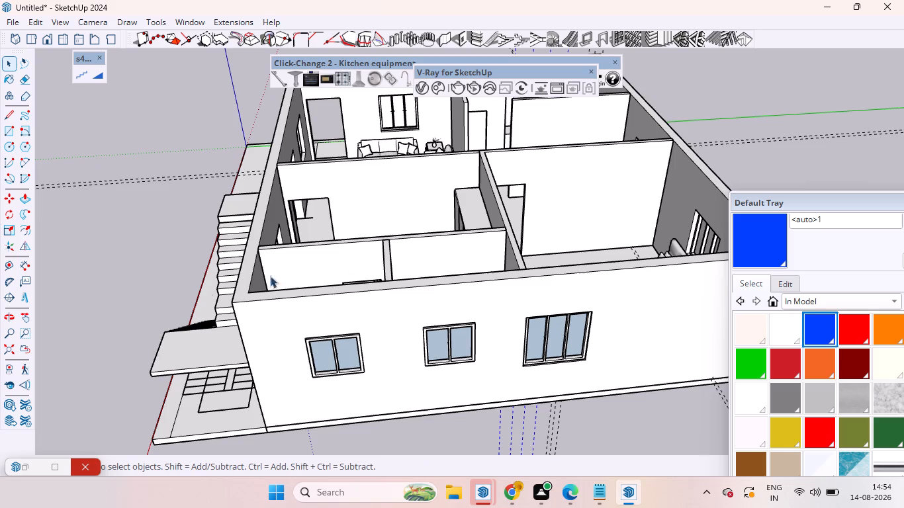
pyautogui.scroll(4, 508, 111)
pyautogui.scroll(-7, 512, 121)
pyautogui.scroll(-6, 528, 262)
pyautogui.scroll(13, 521, 167)
pyautogui.moveTo(574, 257); pyautogui.dragTo(577, 312, button='middle')
pyautogui.scroll(5, 575, 307)
pyautogui.click(523, 298)
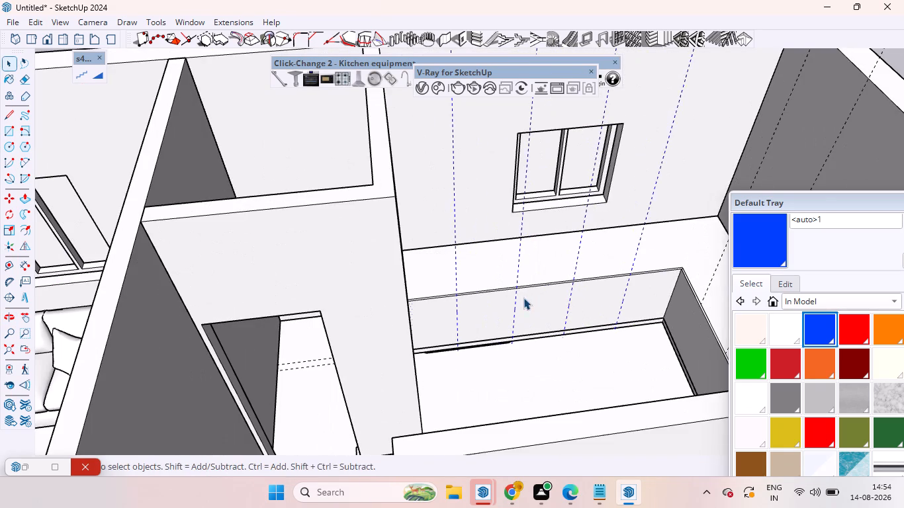
pyautogui.click(471, 278)
pyautogui.scroll(-6, 435, 323)
pyautogui.click(742, 156)
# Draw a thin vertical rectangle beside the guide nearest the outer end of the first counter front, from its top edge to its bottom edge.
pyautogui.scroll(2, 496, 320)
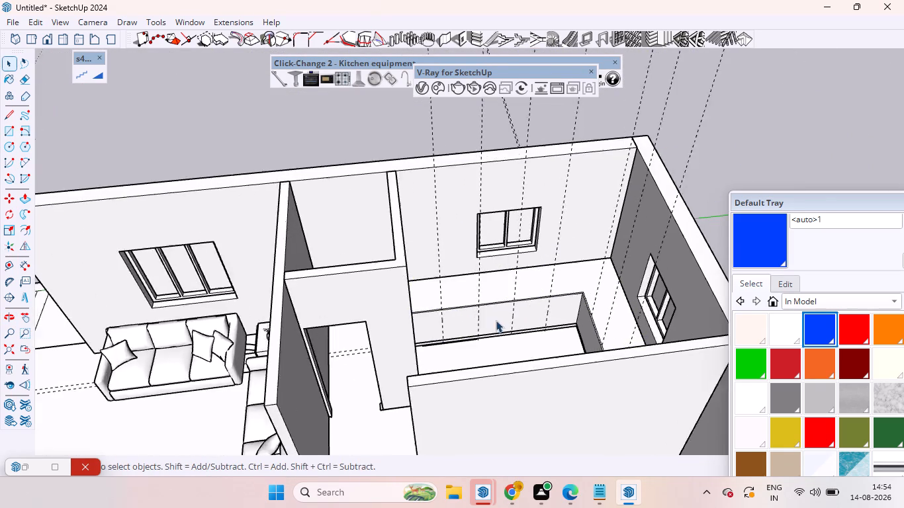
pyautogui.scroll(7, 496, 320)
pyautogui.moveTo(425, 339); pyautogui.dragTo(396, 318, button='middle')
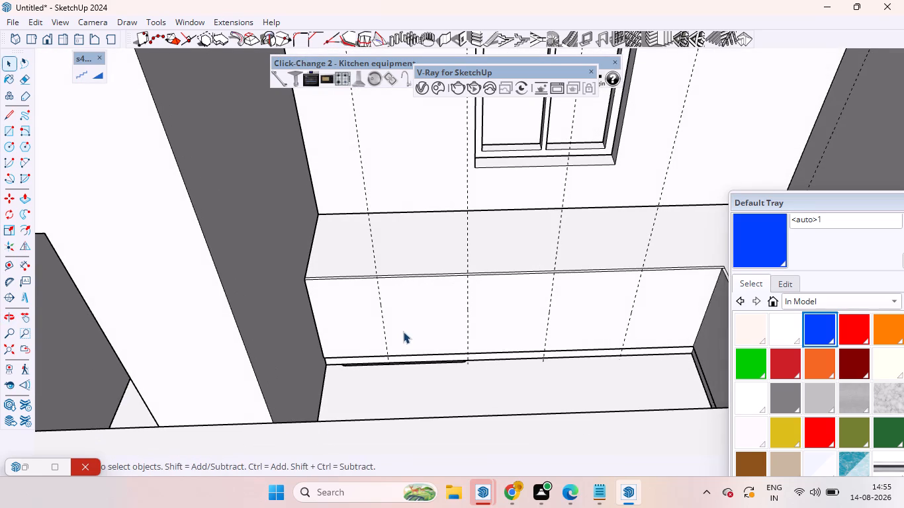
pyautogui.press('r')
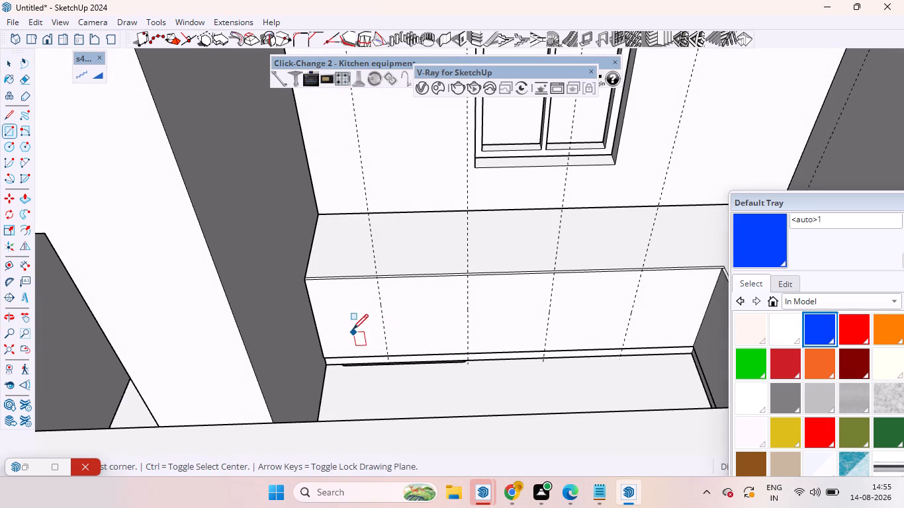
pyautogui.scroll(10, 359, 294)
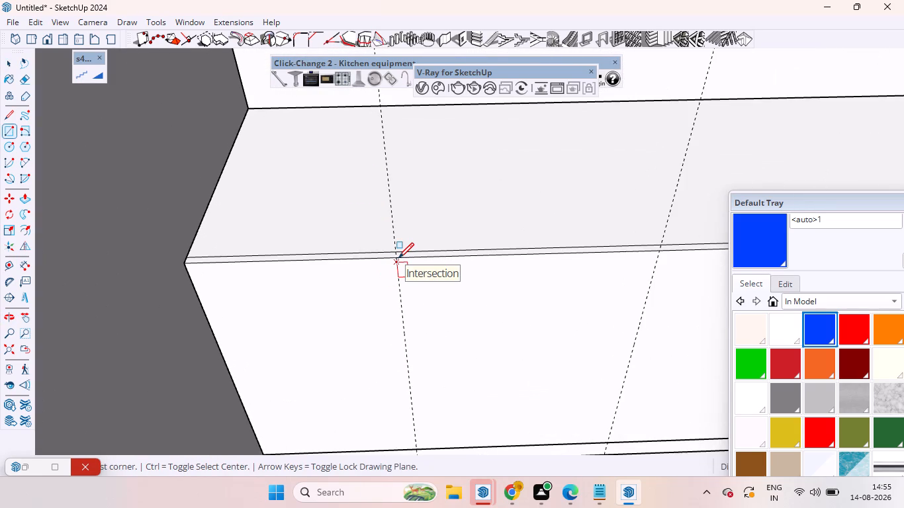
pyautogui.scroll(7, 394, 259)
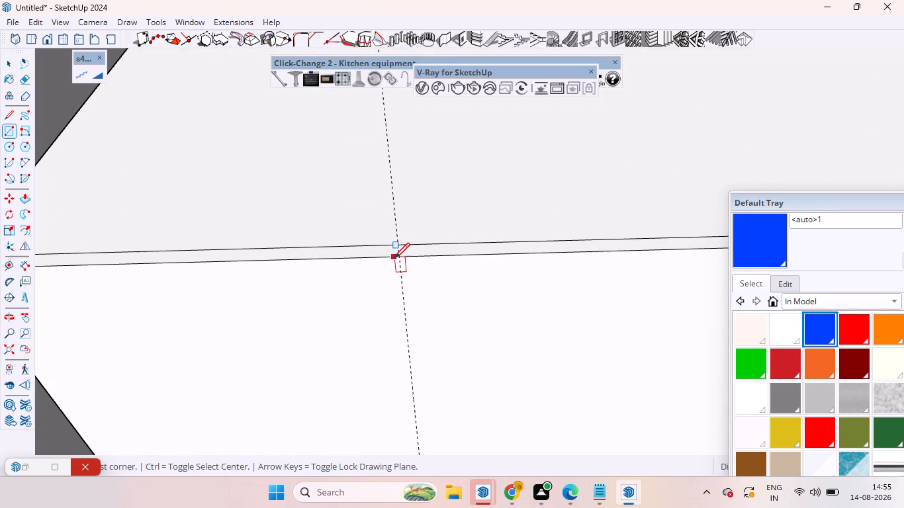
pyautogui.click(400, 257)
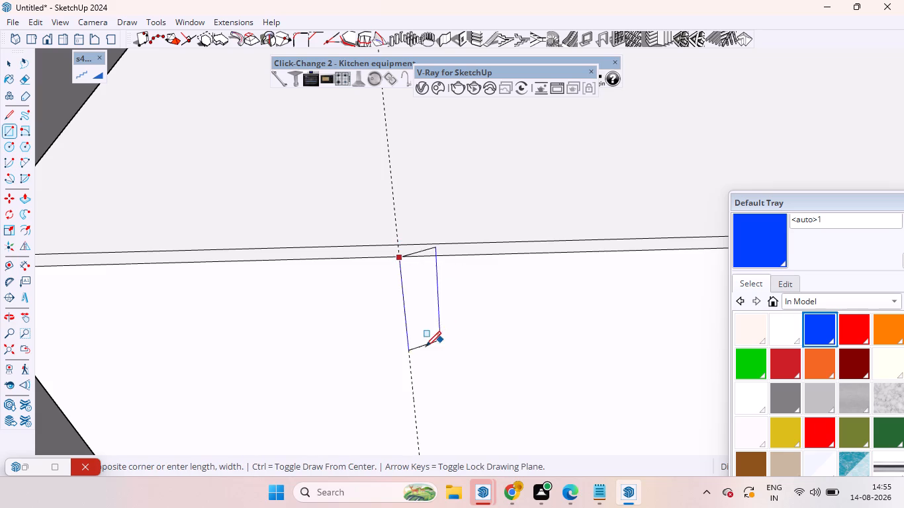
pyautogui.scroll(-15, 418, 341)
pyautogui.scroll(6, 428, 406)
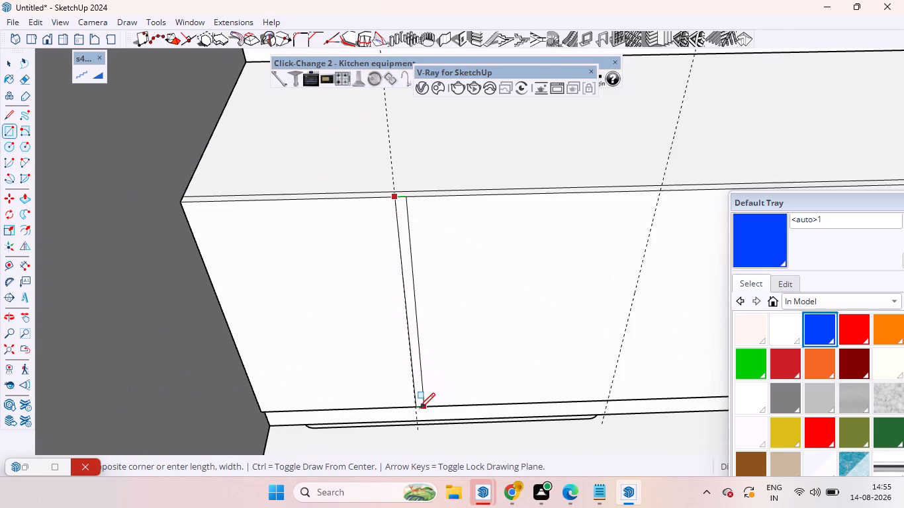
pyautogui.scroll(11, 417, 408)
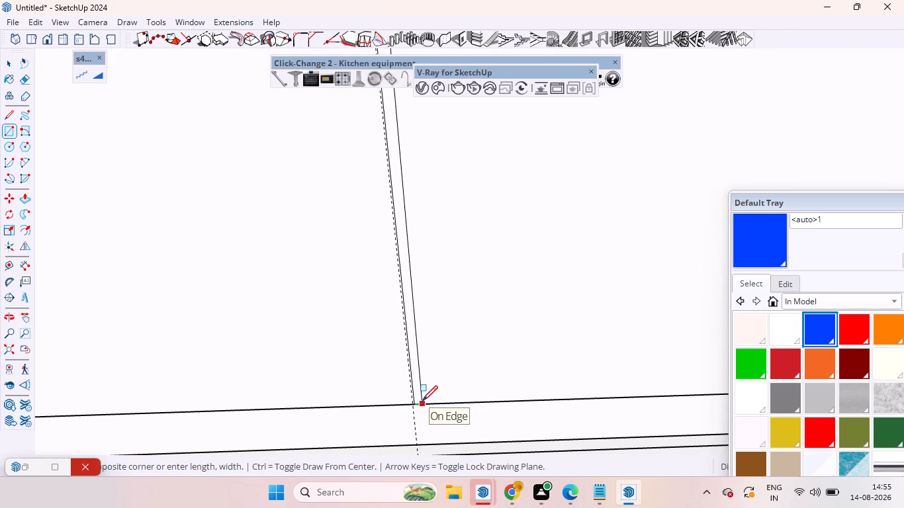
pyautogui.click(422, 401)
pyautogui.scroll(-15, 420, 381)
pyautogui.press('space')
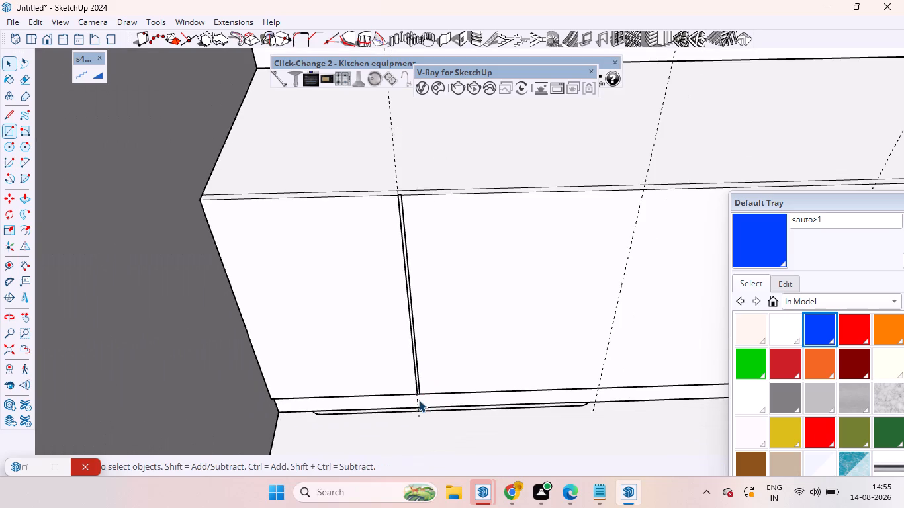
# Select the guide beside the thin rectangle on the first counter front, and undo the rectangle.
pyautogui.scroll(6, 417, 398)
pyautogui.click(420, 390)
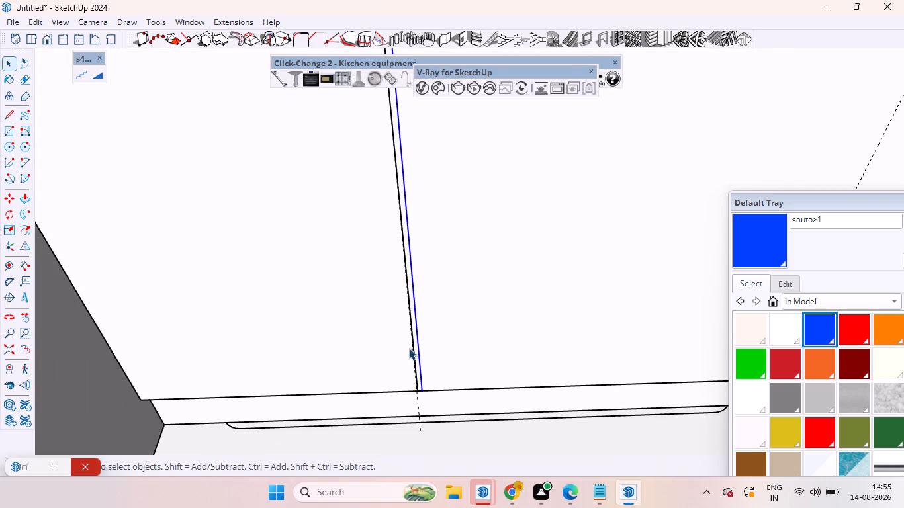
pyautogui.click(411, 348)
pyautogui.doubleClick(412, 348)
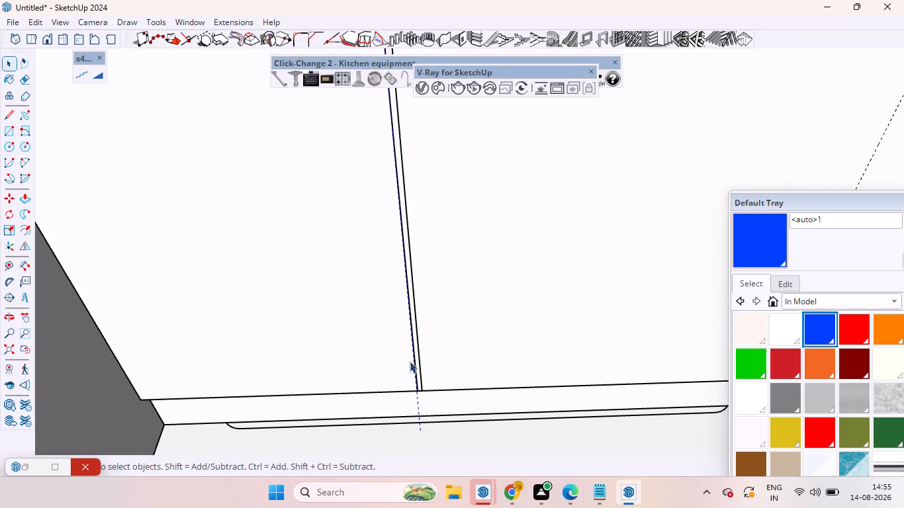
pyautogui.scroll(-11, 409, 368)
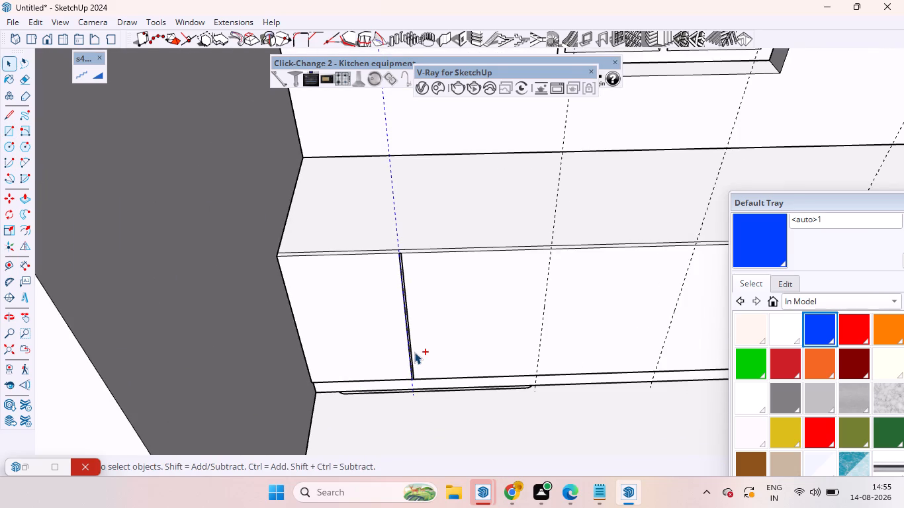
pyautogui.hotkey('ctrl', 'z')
# Copy the selected guide on the first counter front 6 mm along the green axis, toward the neighbouring guide.
pyautogui.scroll(-1, 397, 332)
pyautogui.scroll(6, 397, 332)
pyautogui.scroll(-5, 416, 350)
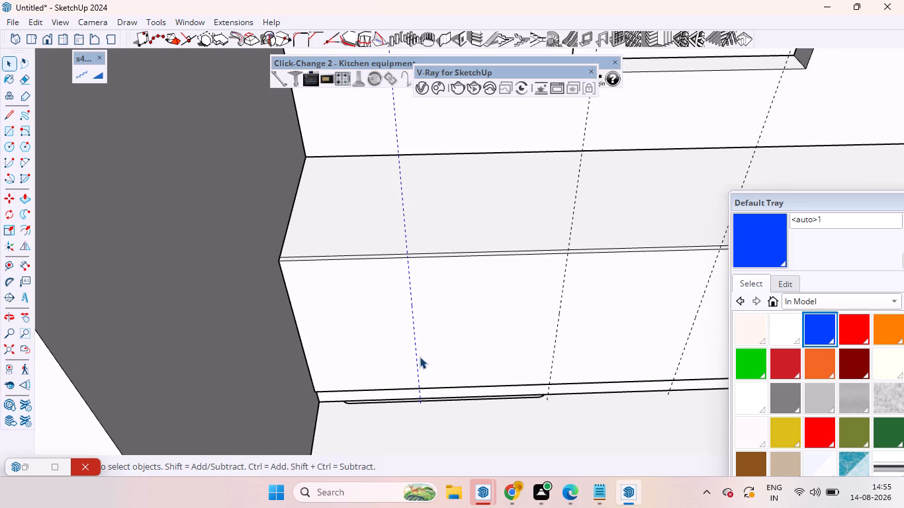
pyautogui.press('m')
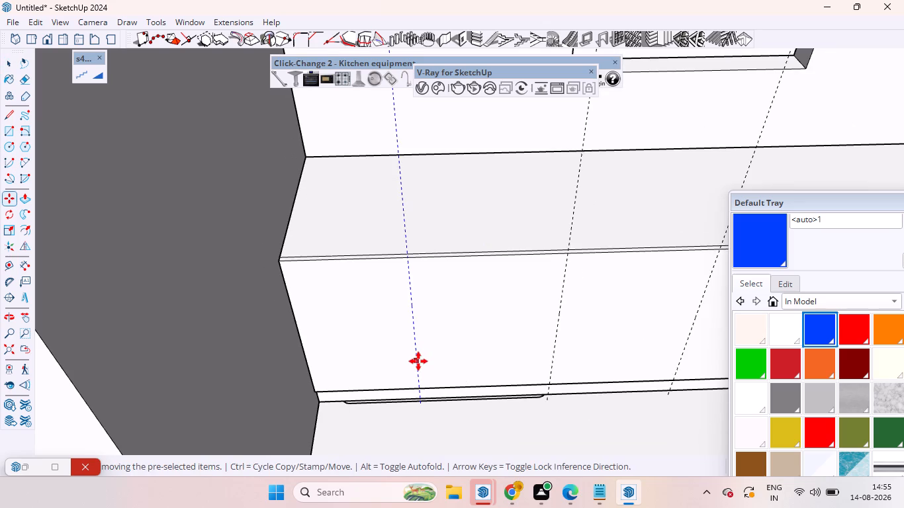
pyautogui.click(418, 361)
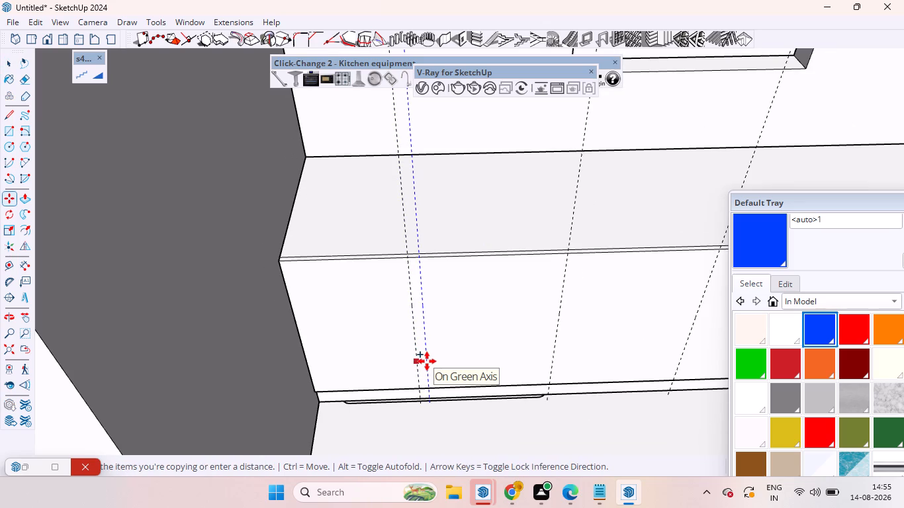
pyautogui.write('6mm')
pyautogui.press('Return')
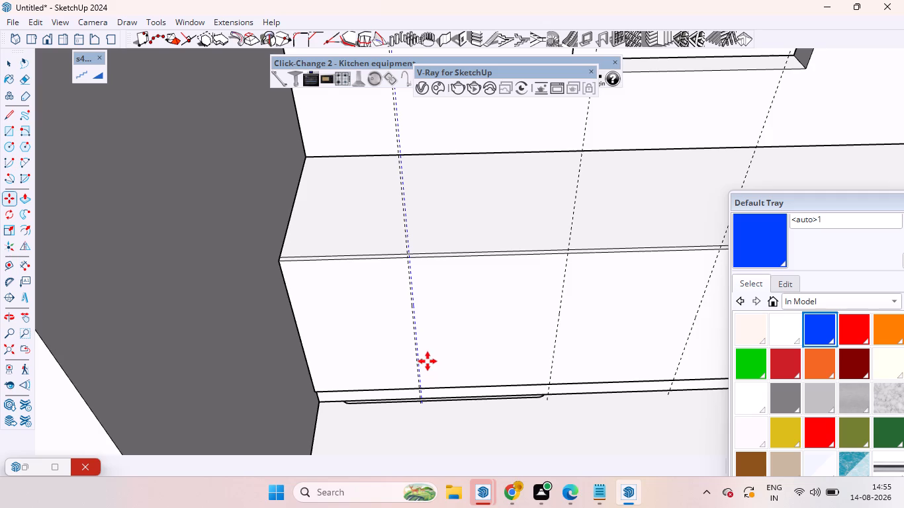
pyautogui.press('space')
pyautogui.scroll(7, 400, 256)
pyautogui.moveTo(433, 317); pyautogui.dragTo(421, 258, button='middle')
pyautogui.scroll(-5, 437, 289)
pyautogui.scroll(7, 427, 390)
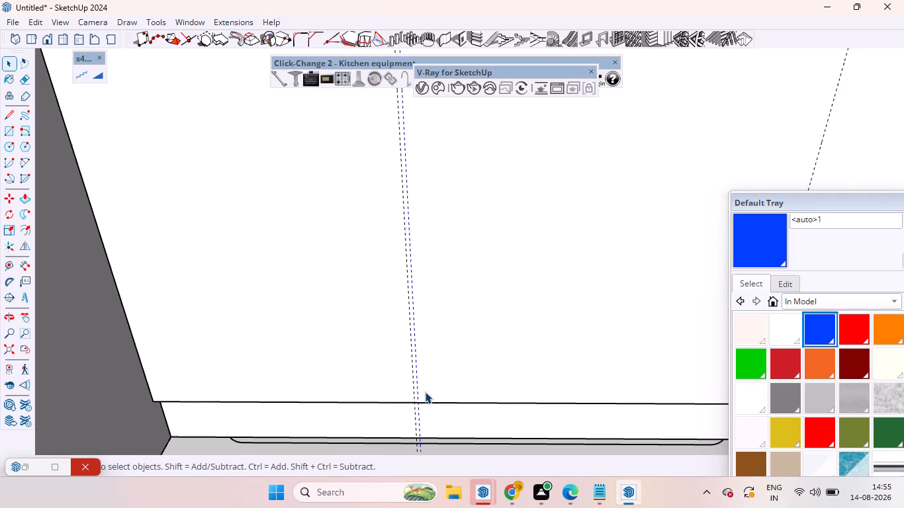
pyautogui.scroll(-6, 399, 373)
pyautogui.scroll(1, 403, 373)
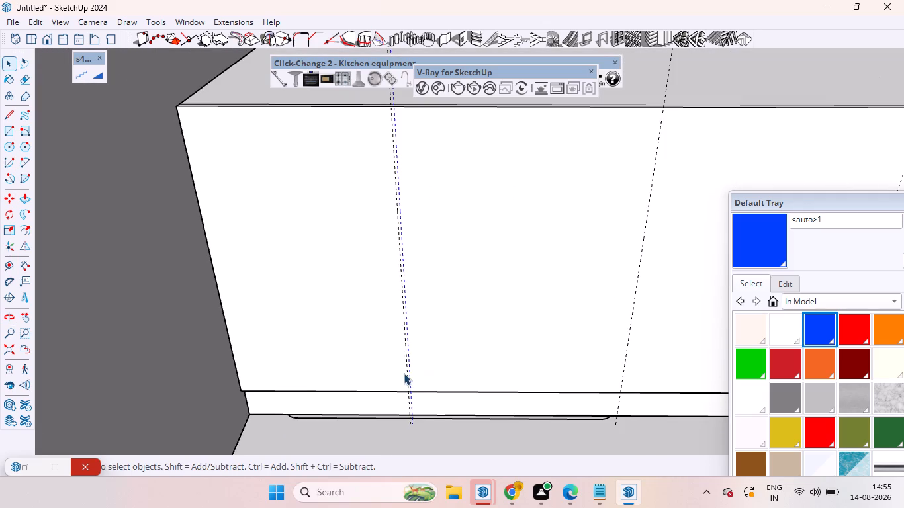
# Copy both guides of the pair nearest the first counter front's outer end along the green axis, centred on the second guide.
pyautogui.scroll(1, 410, 374)
pyautogui.scroll(-4, 406, 374)
pyautogui.scroll(4, 419, 378)
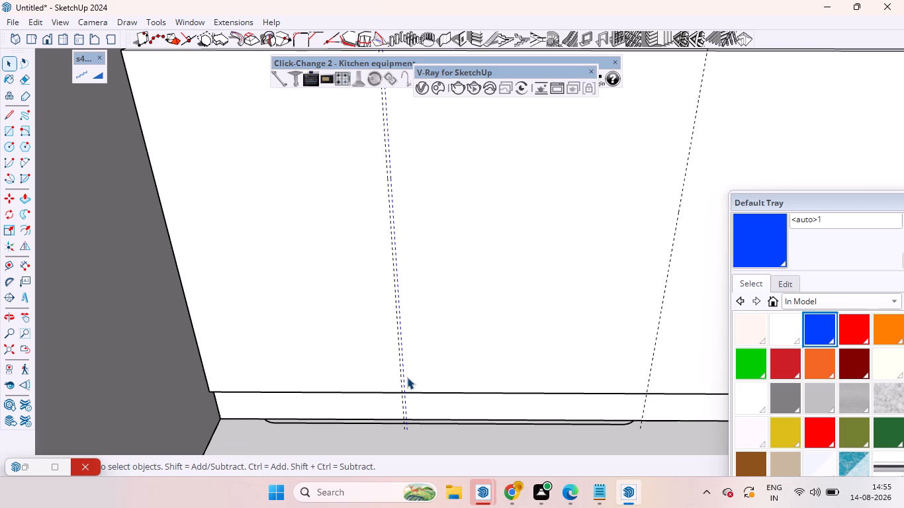
pyautogui.scroll(4, 390, 376)
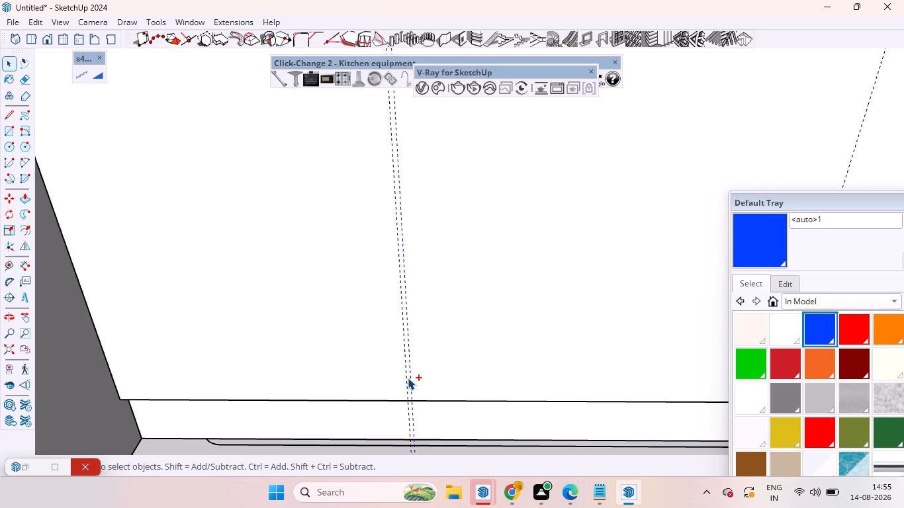
pyautogui.keyDown('ctrl'); pyautogui.click(406, 378); pyautogui.keyUp('ctrl')
pyautogui.press('m')
pyautogui.scroll(15, 406, 400)
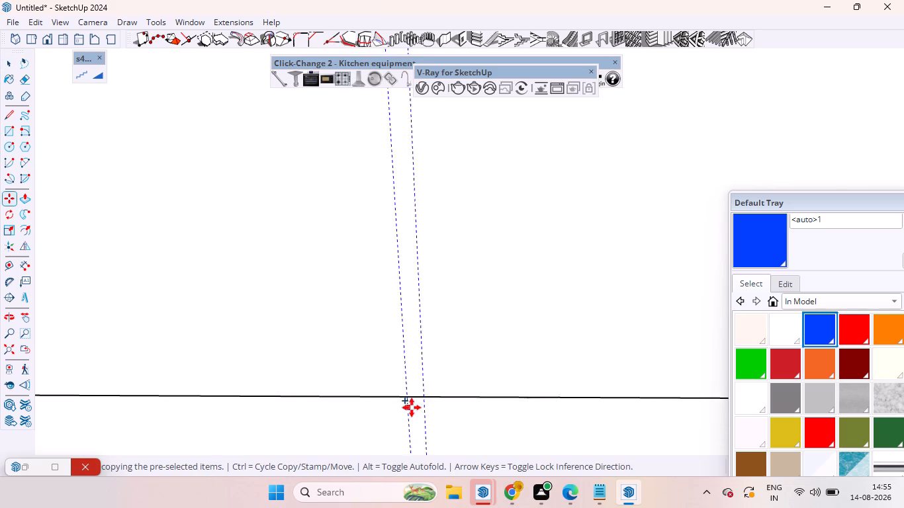
pyautogui.scroll(3, 412, 407)
pyautogui.click(418, 388)
pyautogui.scroll(-8, 463, 391)
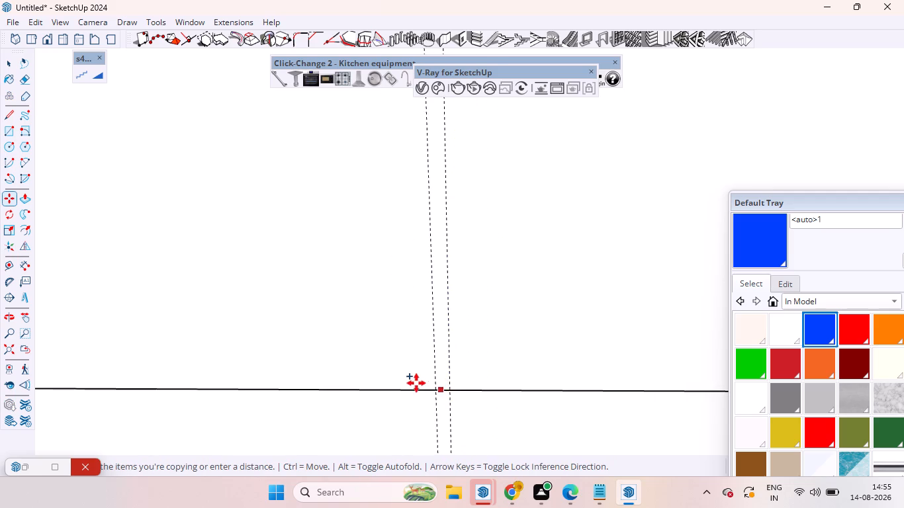
pyautogui.scroll(-7, 402, 380)
pyautogui.scroll(-15, 381, 375)
pyautogui.scroll(2, 546, 388)
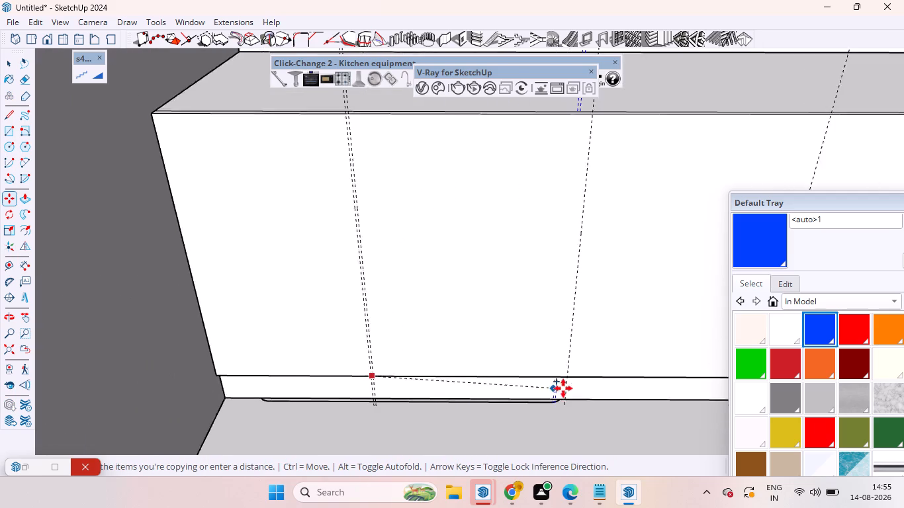
pyautogui.scroll(15, 563, 388)
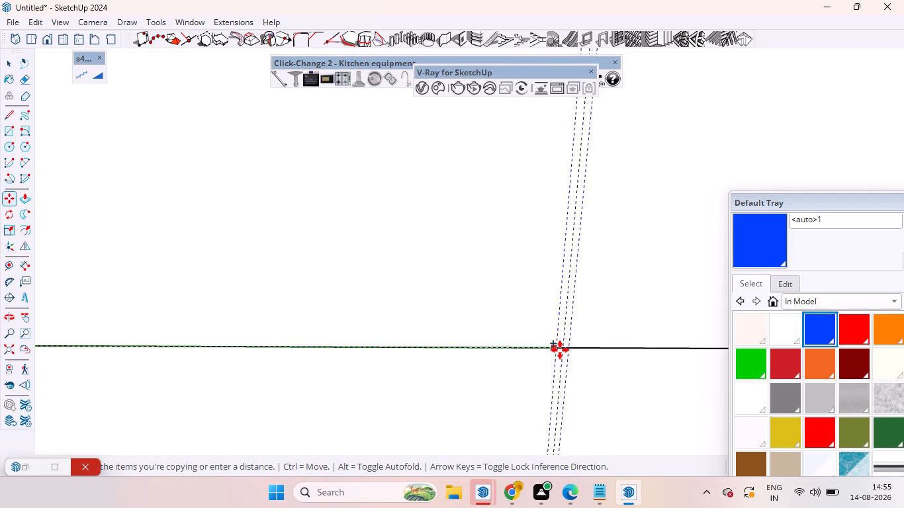
pyautogui.scroll(14, 561, 349)
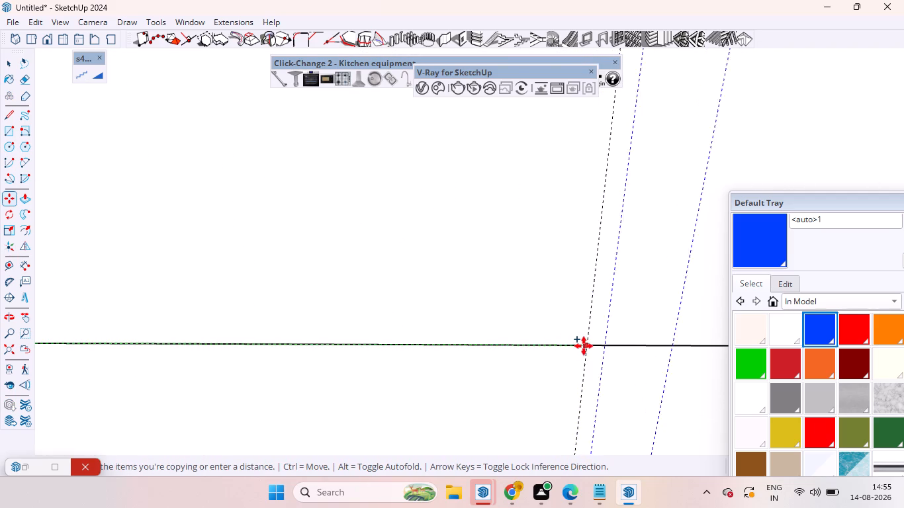
pyautogui.scroll(-6, 569, 351)
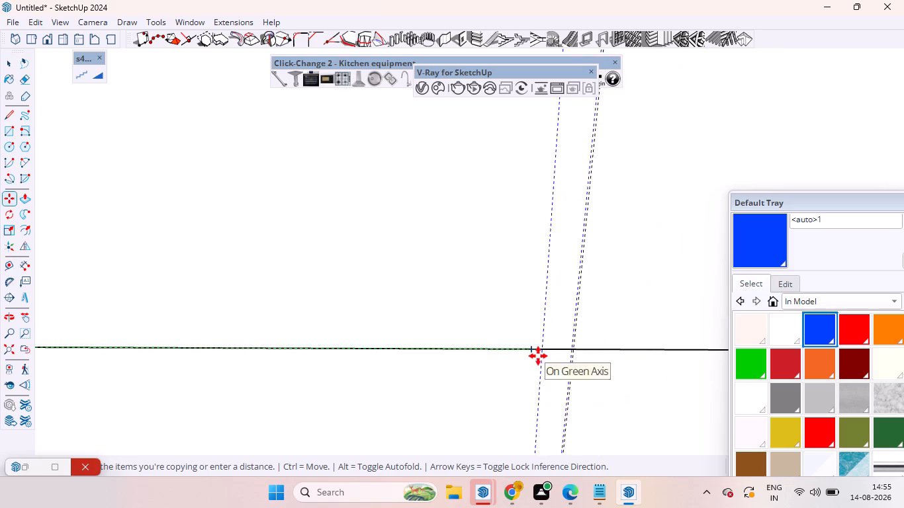
pyautogui.scroll(-5, 536, 356)
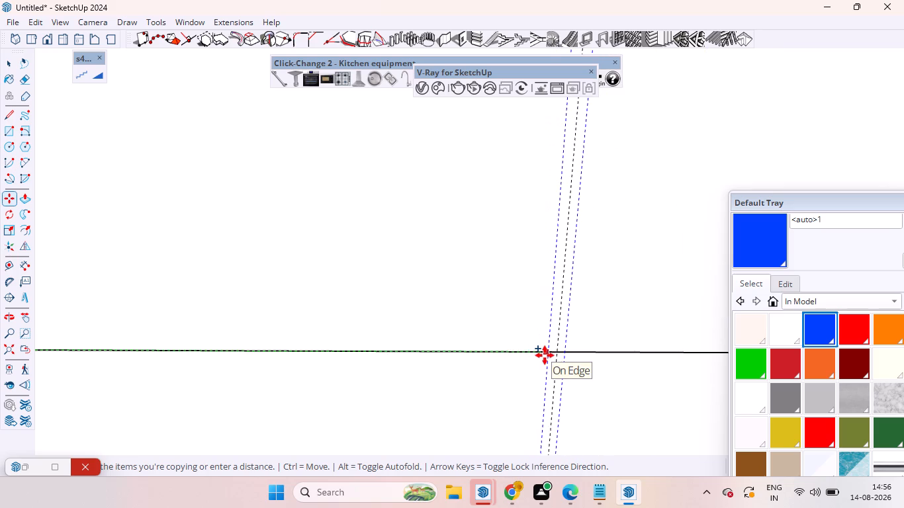
pyautogui.click(545, 355)
pyautogui.press('space')
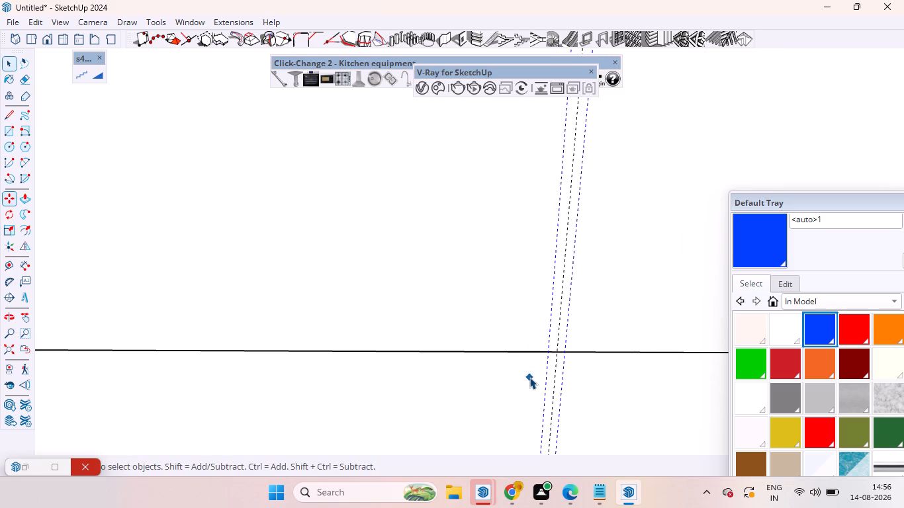
# Copy the selected guide pair from the second guide along the green axis, centred on the third guide of the first counter front.
pyautogui.press('m')
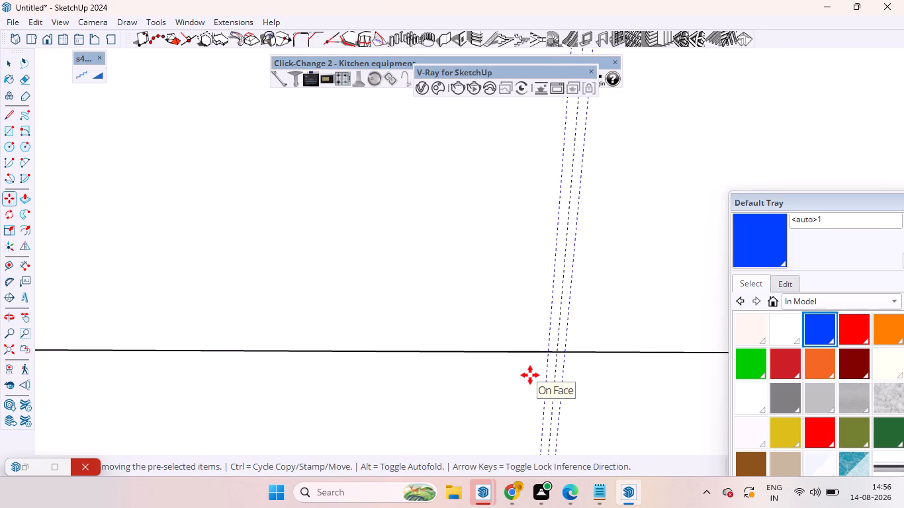
pyautogui.click(557, 353)
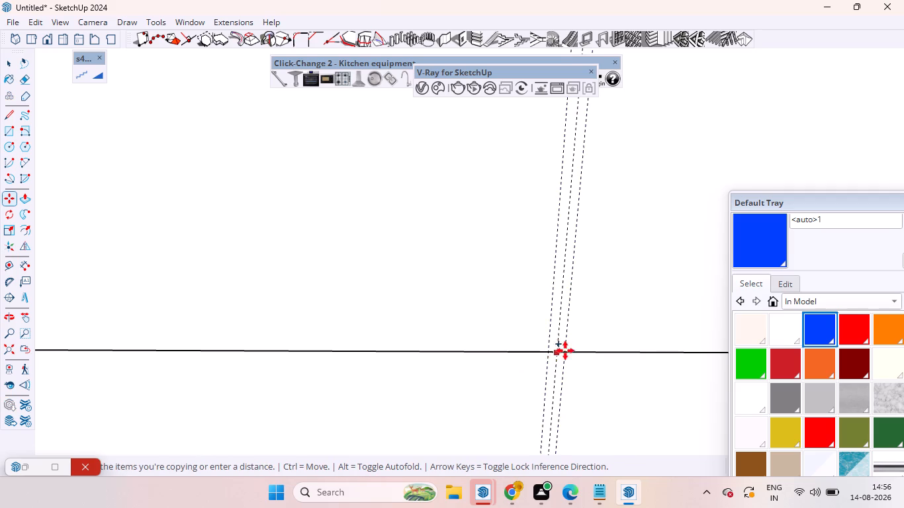
pyautogui.scroll(-14, 578, 351)
pyautogui.scroll(-5, 526, 363)
pyautogui.scroll(1, 526, 363)
pyautogui.scroll(-9, 526, 363)
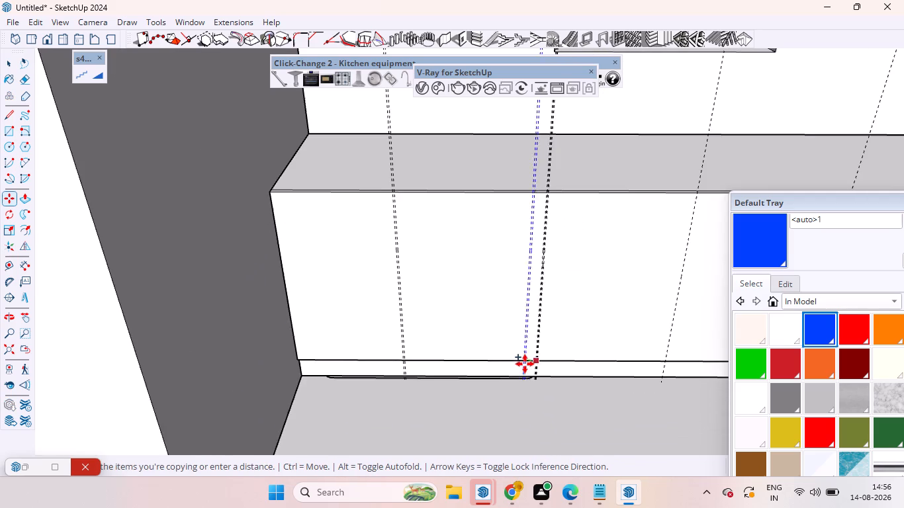
pyautogui.scroll(20, 670, 357)
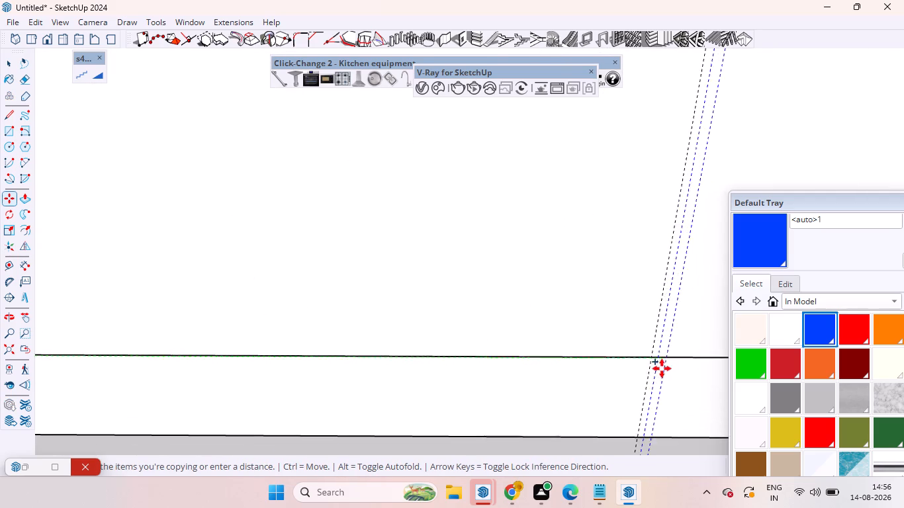
pyautogui.scroll(2, 662, 368)
pyautogui.click(645, 350)
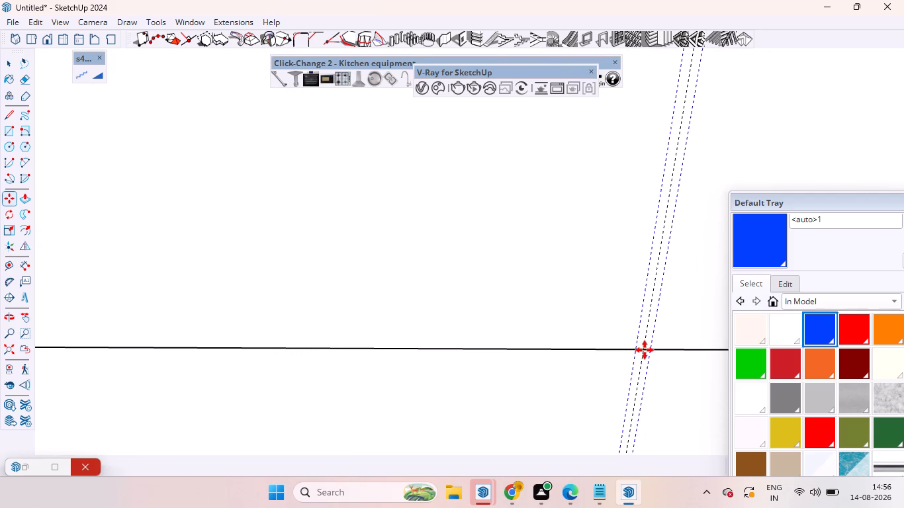
# Copy the guide pair from the third guide along the green axis, centred on the fourth guide near the counter's inner corner, and clear the selection.
pyautogui.click(644, 348)
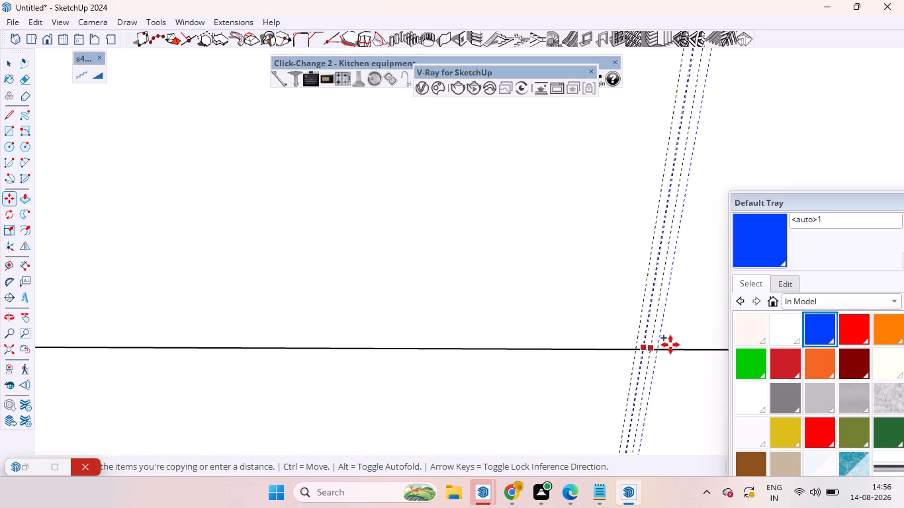
pyautogui.scroll(-13, 602, 368)
pyautogui.scroll(1, 555, 376)
pyautogui.scroll(-16, 555, 376)
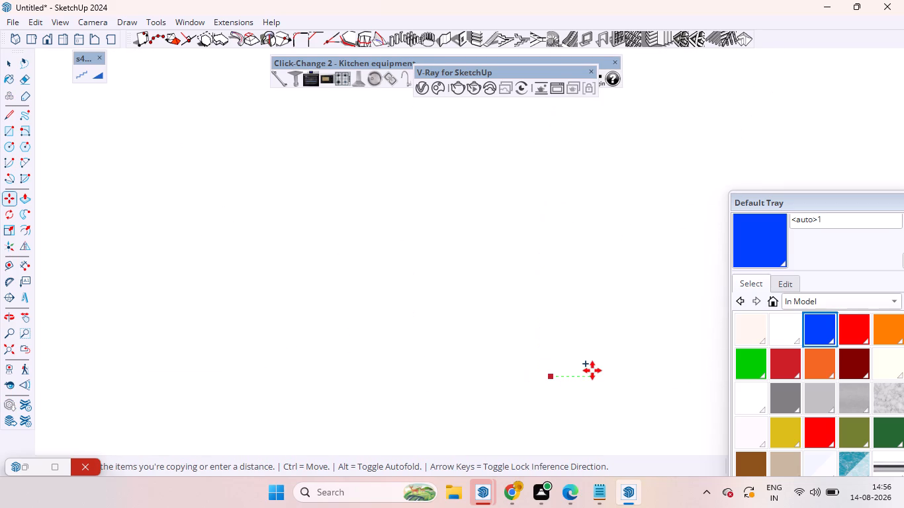
pyautogui.click(13, 347)
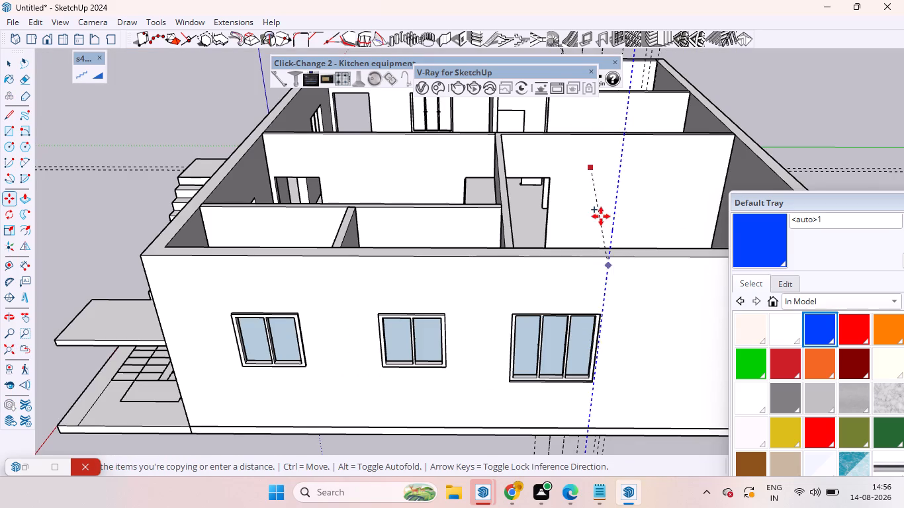
pyautogui.moveTo(588, 233); pyautogui.dragTo(615, 424, button='middle')
pyautogui.scroll(-13, 559, 290)
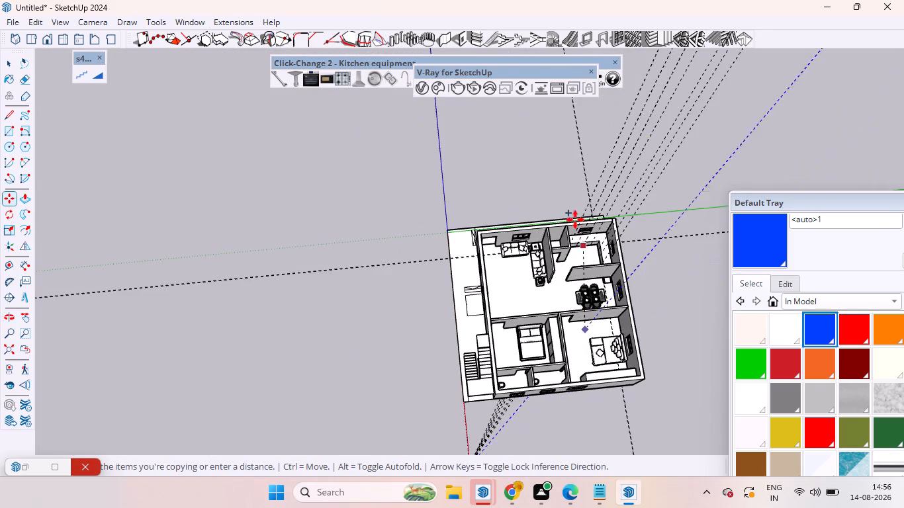
pyautogui.scroll(5, 604, 232)
pyautogui.scroll(-1, 604, 235)
pyautogui.scroll(20, 604, 235)
pyautogui.scroll(4, 604, 235)
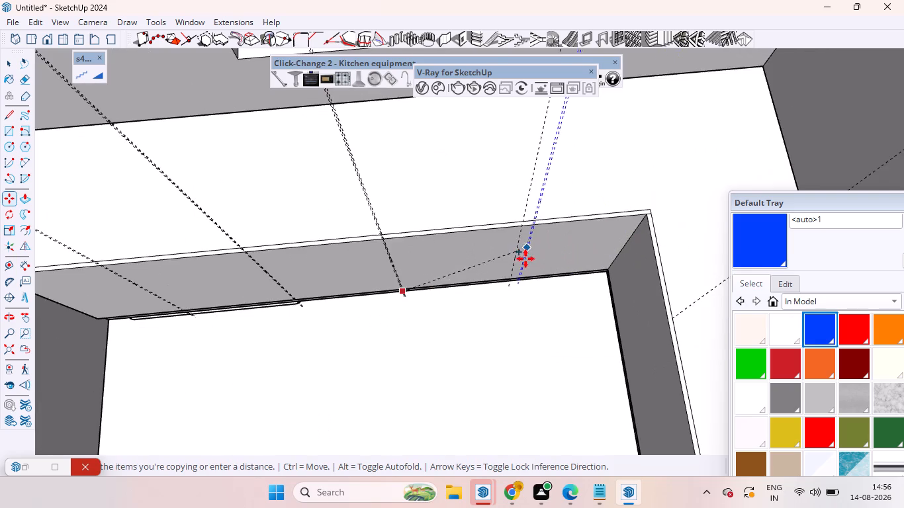
pyautogui.scroll(2, 525, 259)
pyautogui.moveTo(525, 259); pyautogui.dragTo(484, 165, button='middle')
pyautogui.scroll(20, 508, 271)
pyautogui.scroll(2, 508, 271)
pyautogui.scroll(-1, 492, 280)
pyautogui.scroll(2, 492, 280)
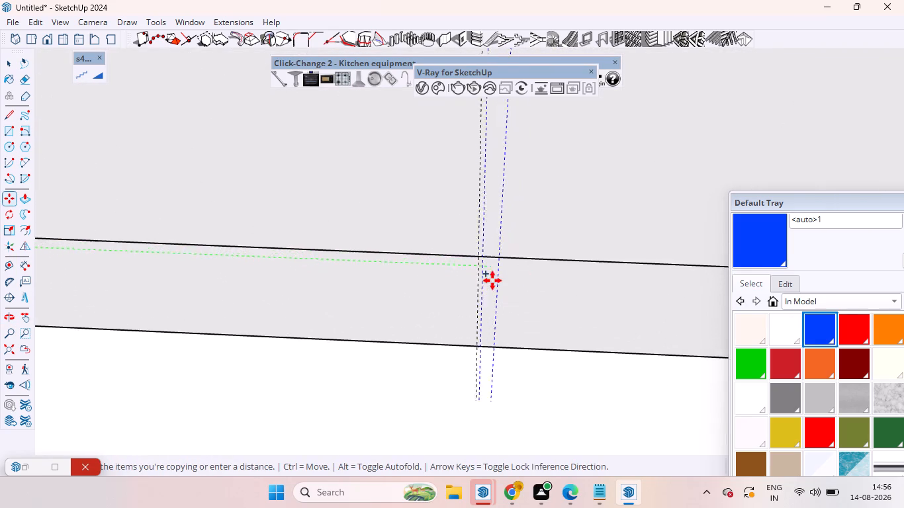
pyautogui.scroll(5, 492, 280)
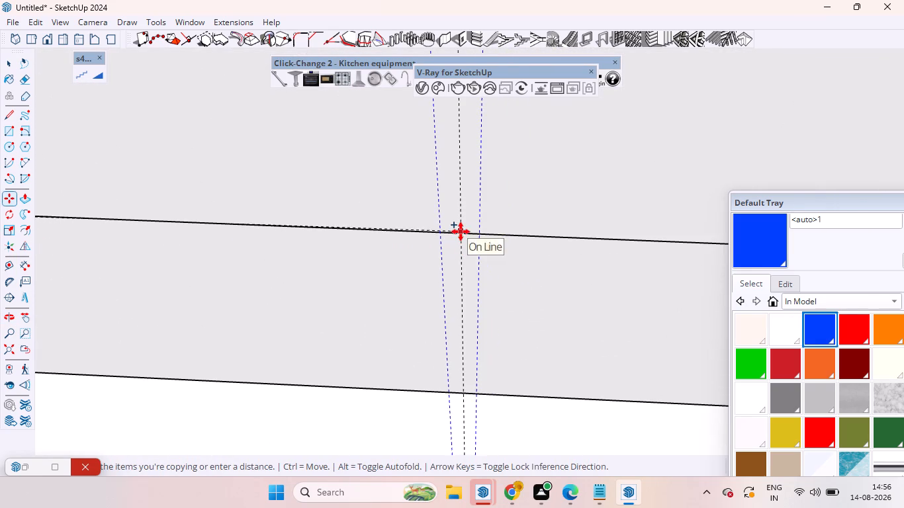
pyautogui.click(463, 235)
pyautogui.scroll(-8, 508, 266)
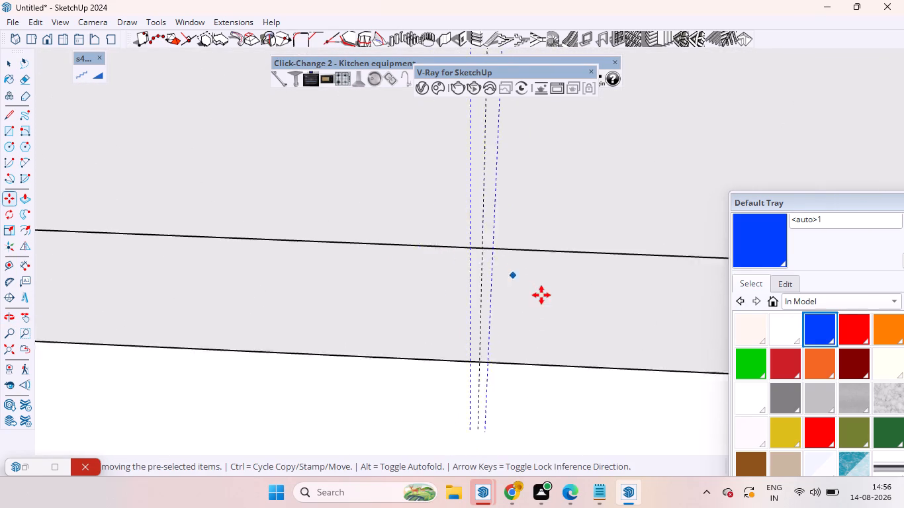
pyautogui.scroll(-15, 504, 299)
pyautogui.scroll(-6, 449, 321)
pyautogui.scroll(1, 511, 326)
pyautogui.scroll(-1, 515, 327)
pyautogui.scroll(-13, 429, 325)
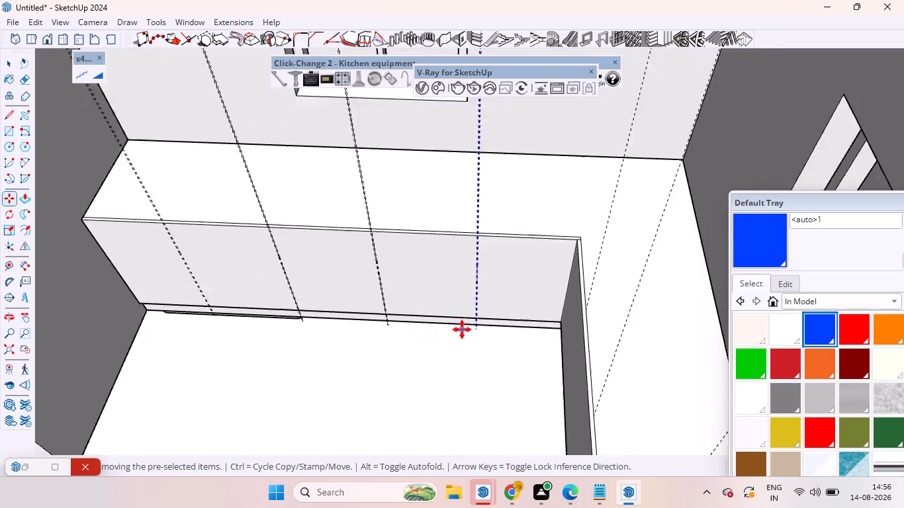
pyautogui.scroll(-2, 462, 329)
pyautogui.moveTo(480, 330); pyautogui.dragTo(669, 330, button='middle')
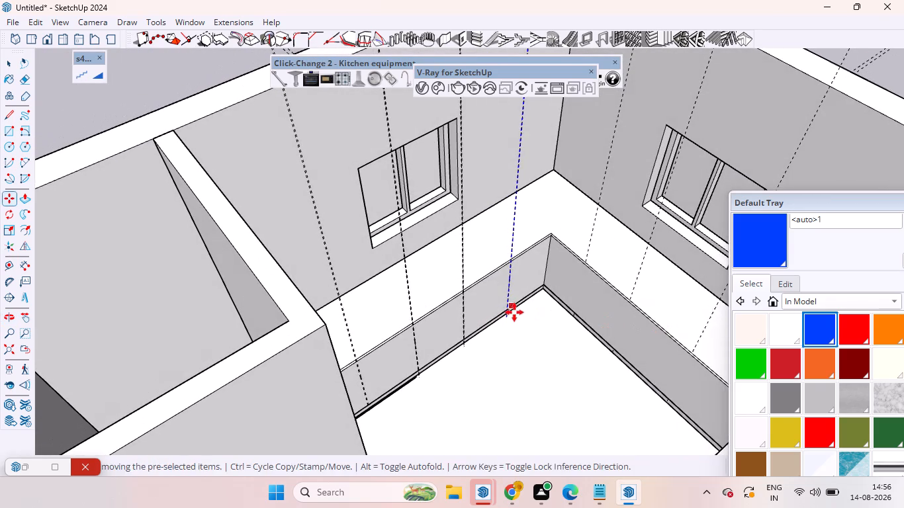
pyautogui.press('space')
pyautogui.click(114, 100)
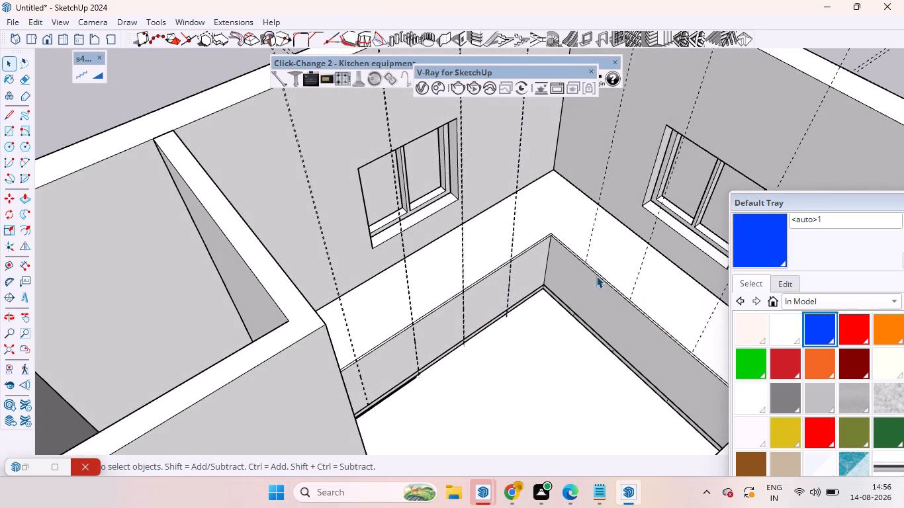
# Draw a narrow rectangle between the guide pair nearest the first counter front's outer end, spanning from the countertop edge to the front's lower edge.
pyautogui.scroll(5, 596, 276)
pyautogui.scroll(-5, 481, 283)
pyautogui.moveTo(458, 326); pyautogui.dragTo(313, 269, button='middle')
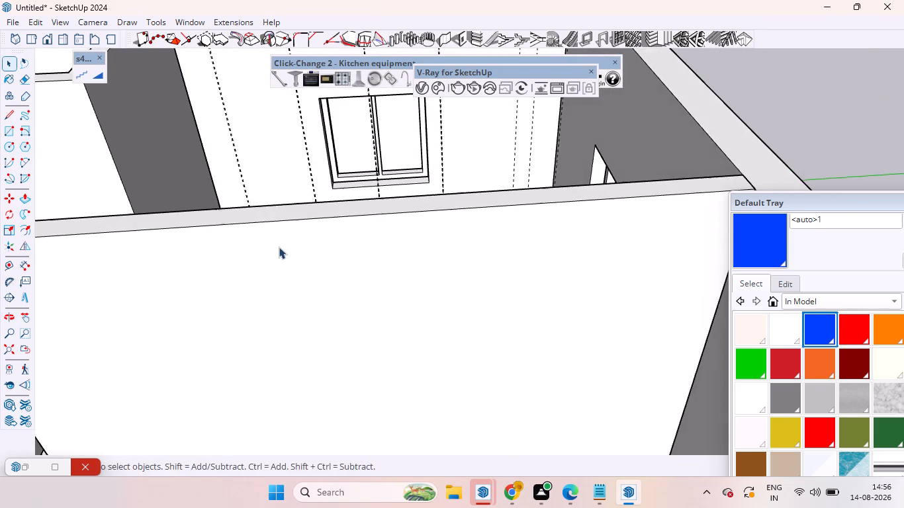
pyautogui.moveTo(273, 151); pyautogui.dragTo(294, 224, button='middle')
pyautogui.scroll(1, 273, 151)
pyautogui.scroll(-1, 294, 224)
pyautogui.scroll(11, 289, 267)
pyautogui.moveTo(243, 370); pyautogui.dragTo(237, 277, button='middle')
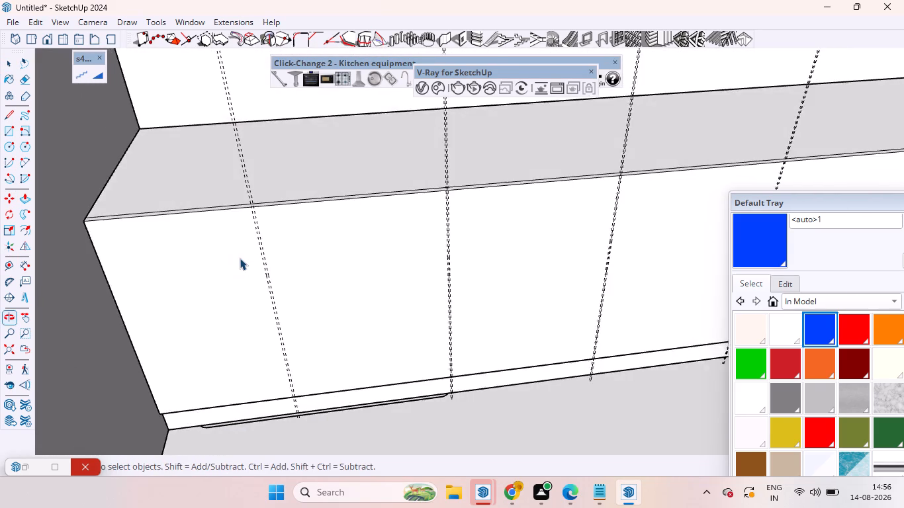
pyautogui.scroll(4, 240, 257)
pyautogui.press('r')
pyautogui.scroll(7, 282, 200)
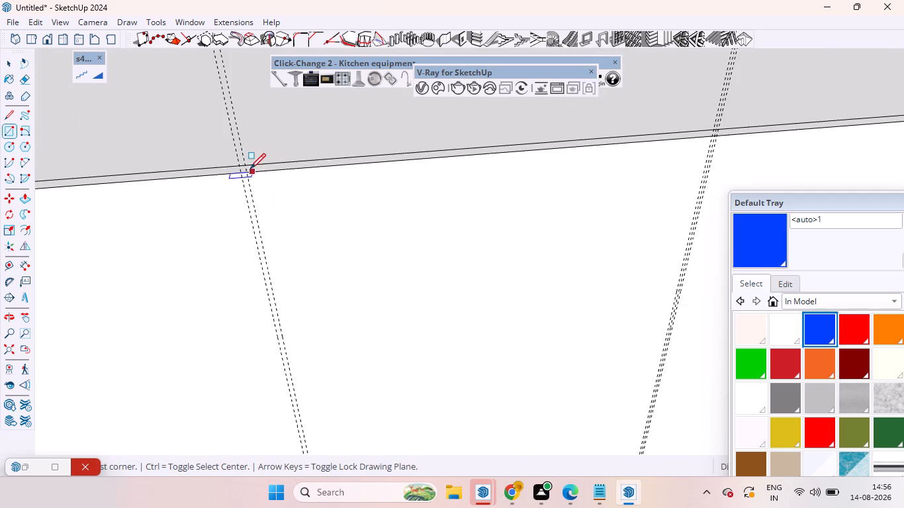
pyautogui.scroll(1, 250, 169)
pyautogui.scroll(-1, 250, 169)
pyautogui.scroll(4, 250, 169)
pyautogui.scroll(-1, 249, 169)
pyautogui.scroll(3, 249, 169)
pyautogui.click(242, 179)
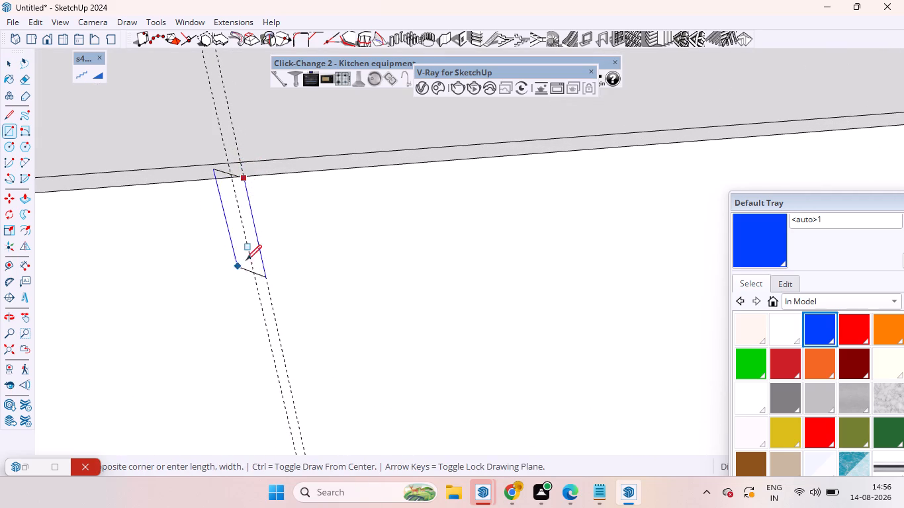
pyautogui.scroll(-16, 251, 255)
pyautogui.scroll(-7, 275, 284)
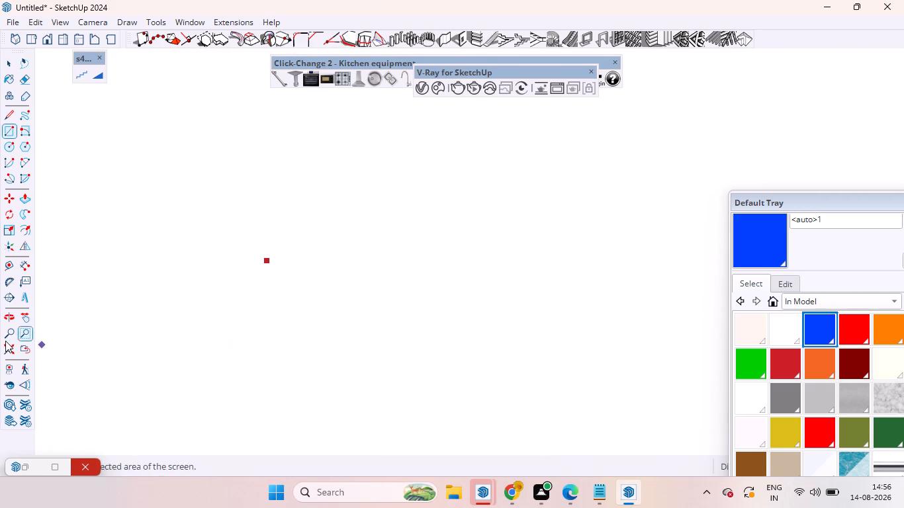
pyautogui.click(7, 349)
pyautogui.scroll(4, 484, 99)
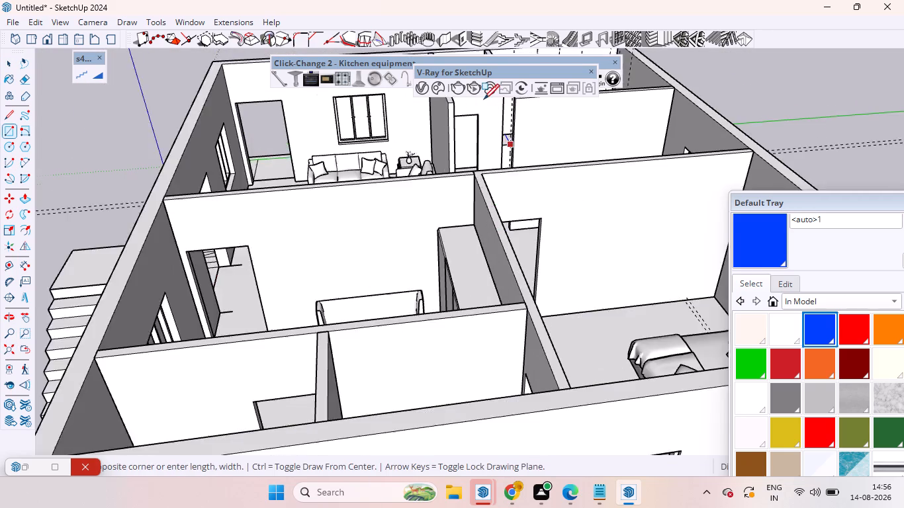
pyautogui.scroll(20, 484, 99)
pyautogui.scroll(7, 484, 99)
pyautogui.moveTo(531, 343); pyautogui.dragTo(500, 324, button='middle')
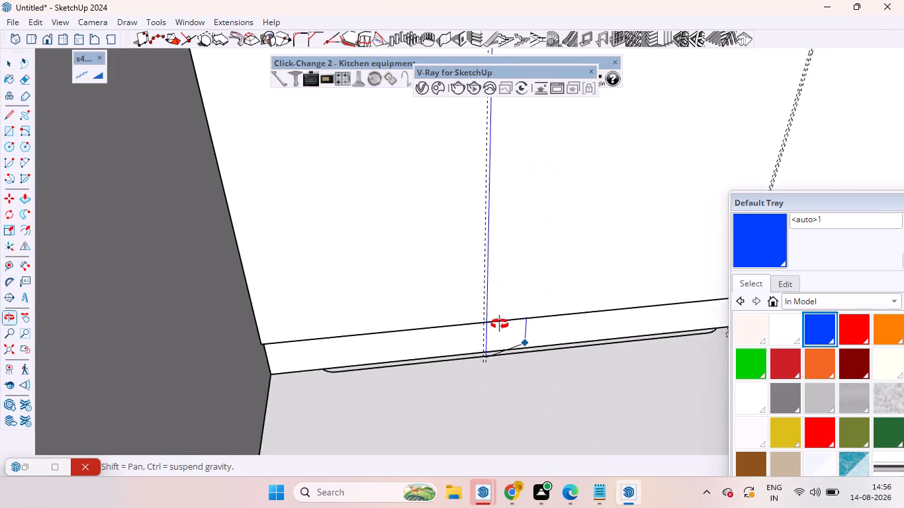
pyautogui.moveTo(500, 324); pyautogui.dragTo(474, 298, button='middle')
pyautogui.scroll(12, 429, 287)
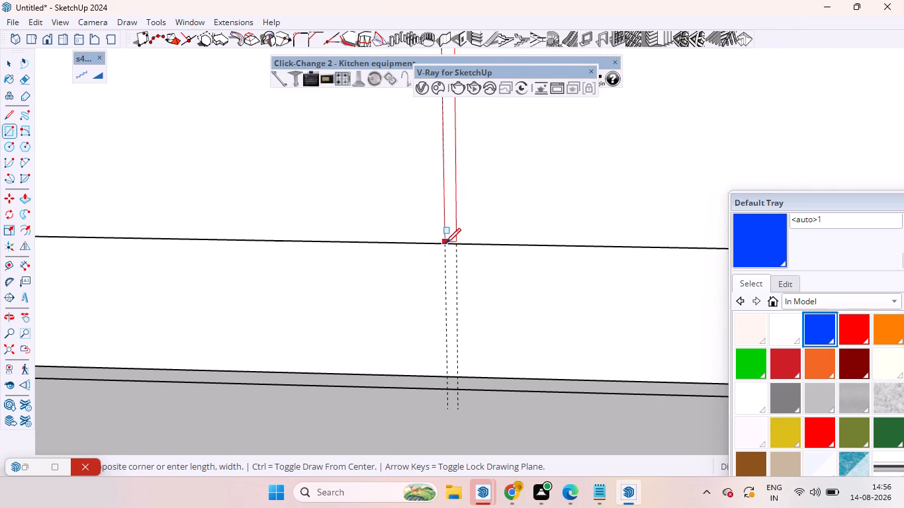
pyautogui.click(443, 245)
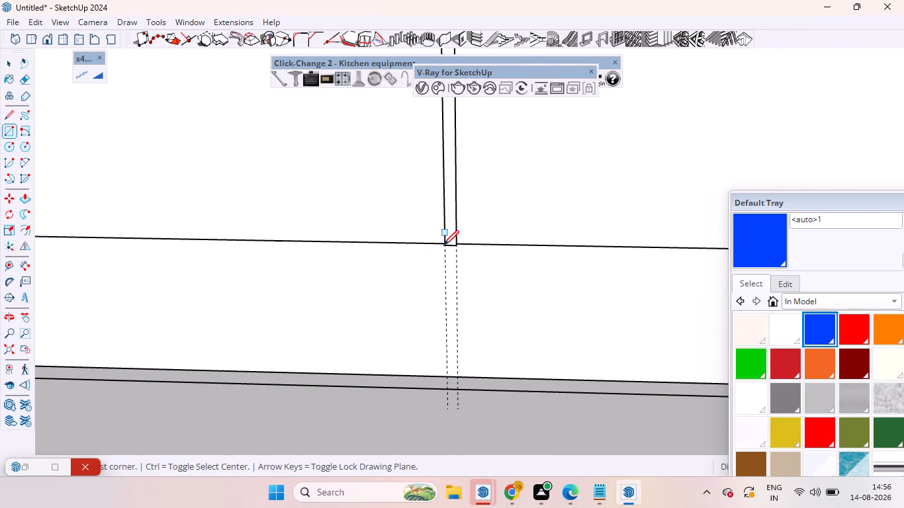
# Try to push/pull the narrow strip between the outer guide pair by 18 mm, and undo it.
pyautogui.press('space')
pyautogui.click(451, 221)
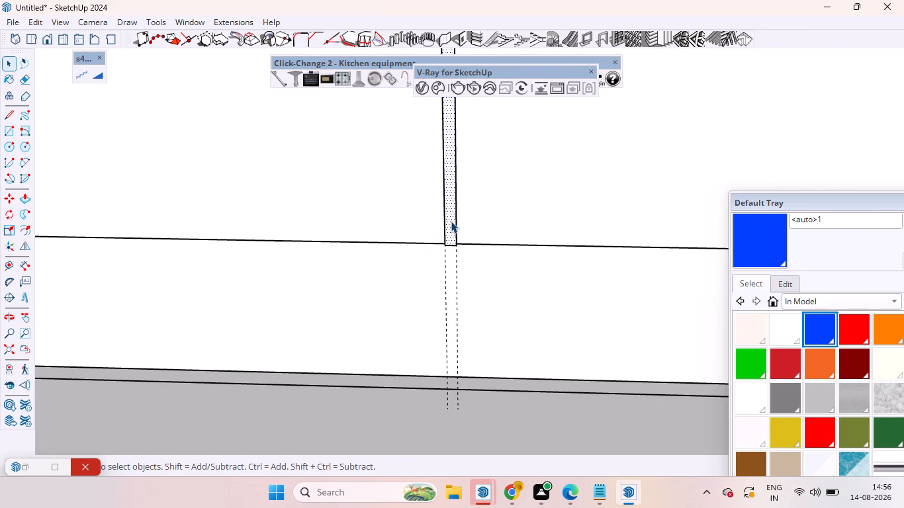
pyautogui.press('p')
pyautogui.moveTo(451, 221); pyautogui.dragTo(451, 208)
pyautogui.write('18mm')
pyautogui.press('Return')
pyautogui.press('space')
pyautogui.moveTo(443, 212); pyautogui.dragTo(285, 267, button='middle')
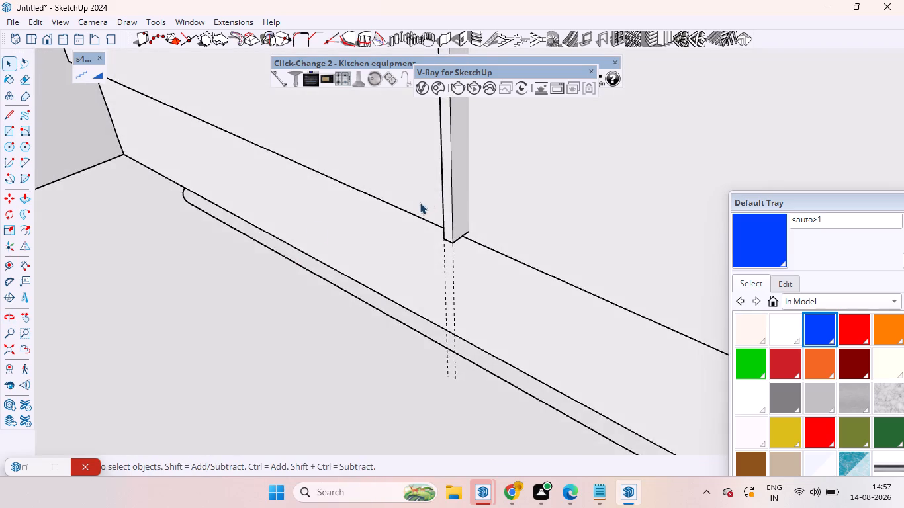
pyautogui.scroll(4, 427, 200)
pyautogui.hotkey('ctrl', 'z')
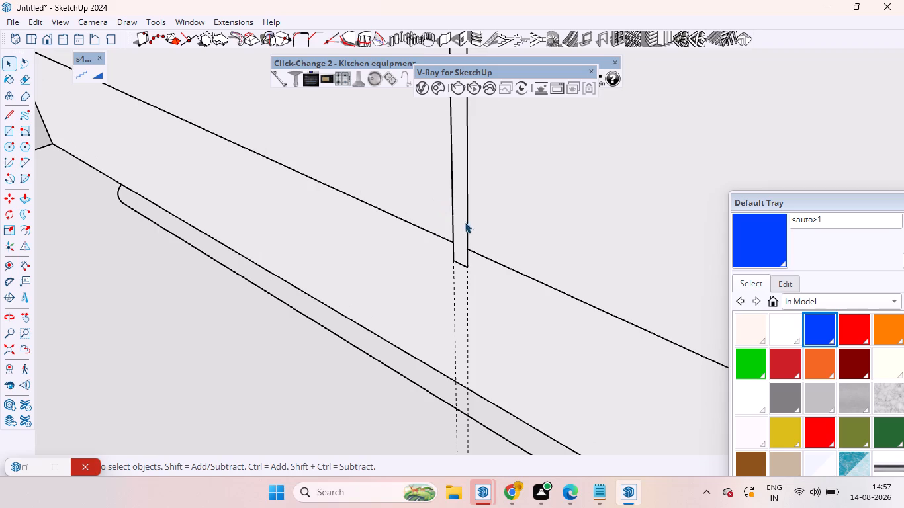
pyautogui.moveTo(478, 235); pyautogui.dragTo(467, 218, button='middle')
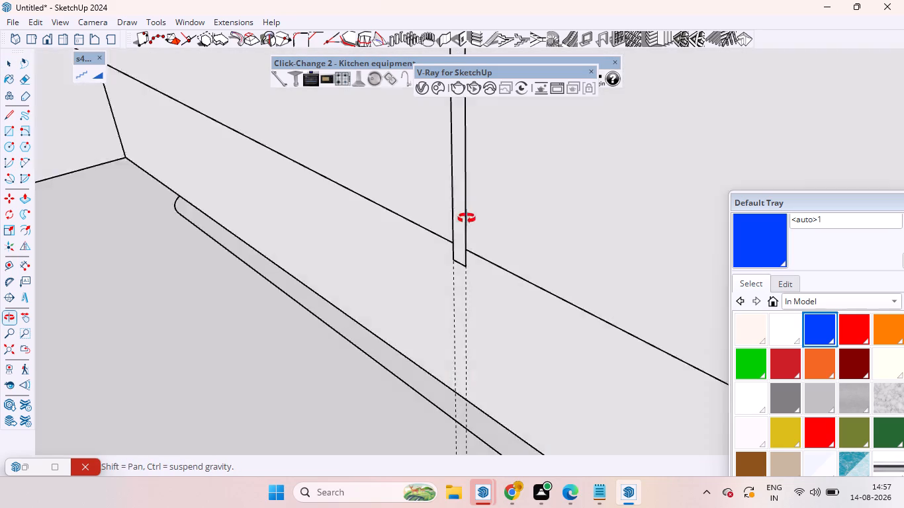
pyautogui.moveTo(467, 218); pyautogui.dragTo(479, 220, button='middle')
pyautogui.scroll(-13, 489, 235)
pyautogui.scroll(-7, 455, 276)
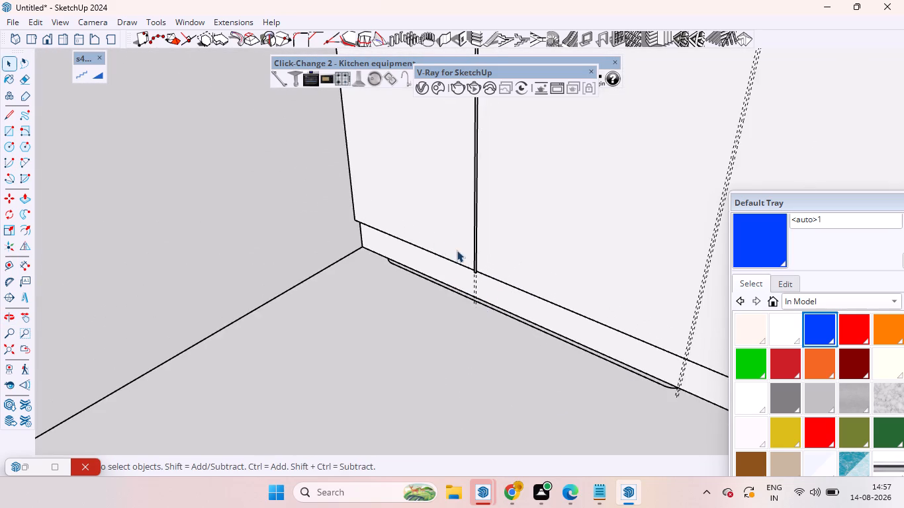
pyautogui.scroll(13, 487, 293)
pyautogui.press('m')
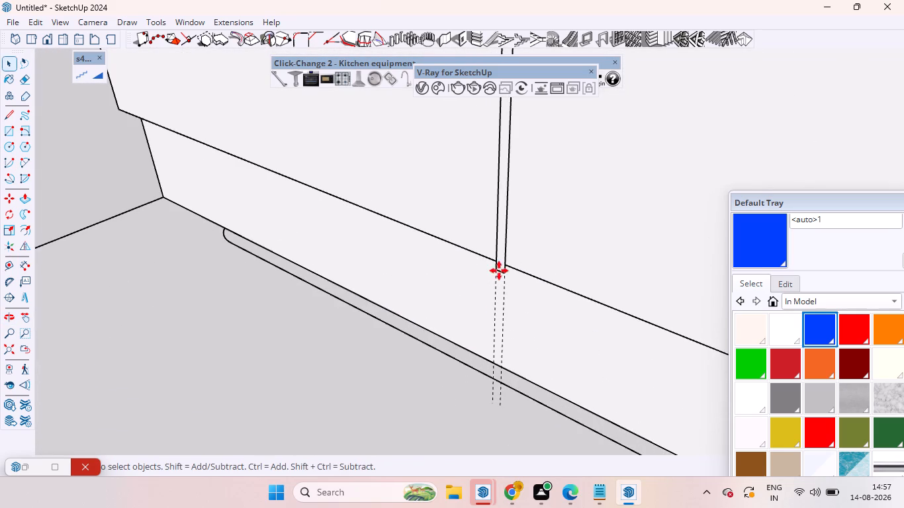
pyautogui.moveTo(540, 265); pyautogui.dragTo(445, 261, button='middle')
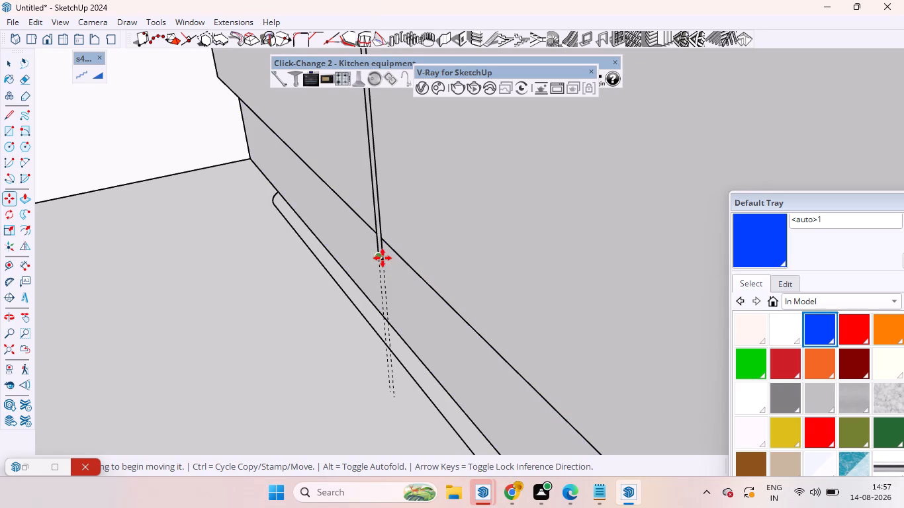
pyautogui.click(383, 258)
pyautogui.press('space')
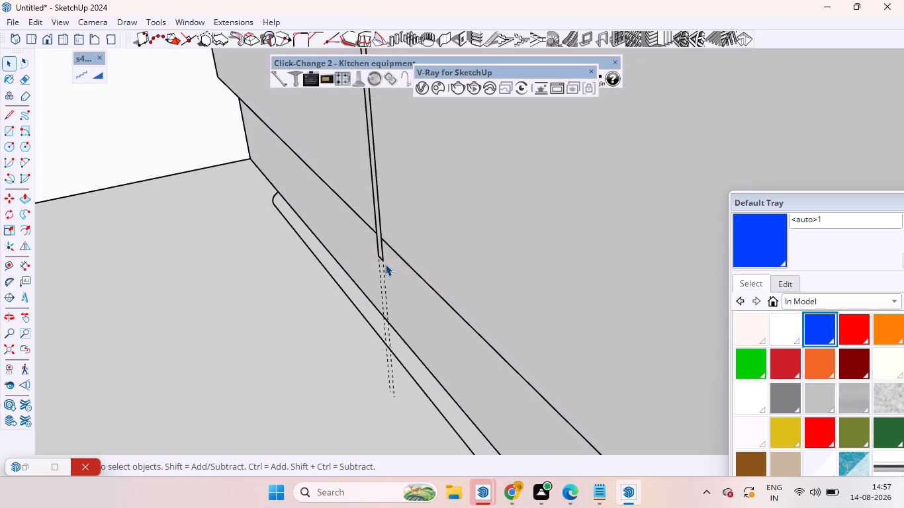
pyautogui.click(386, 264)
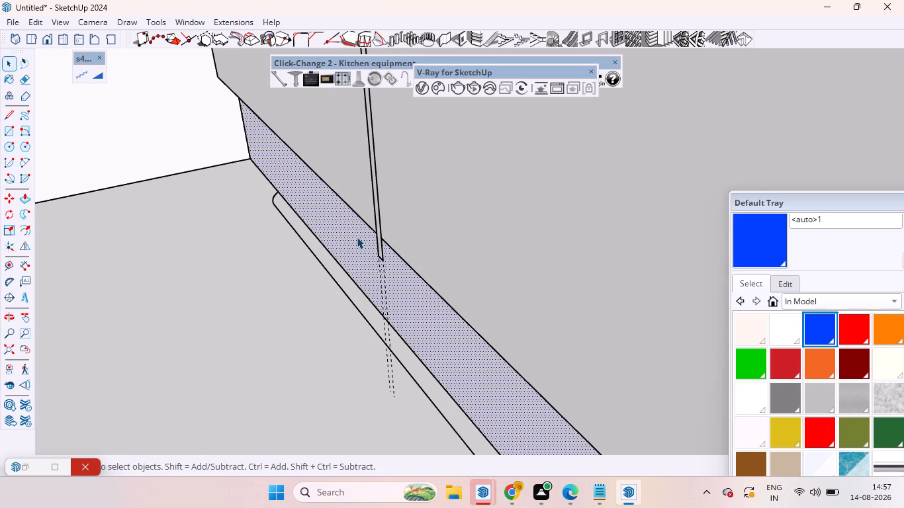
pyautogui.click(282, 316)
# Move the narrow strip face with its edges from its upper corner on the first counter front, constrained to the red axis.
pyautogui.scroll(-18, 290, 279)
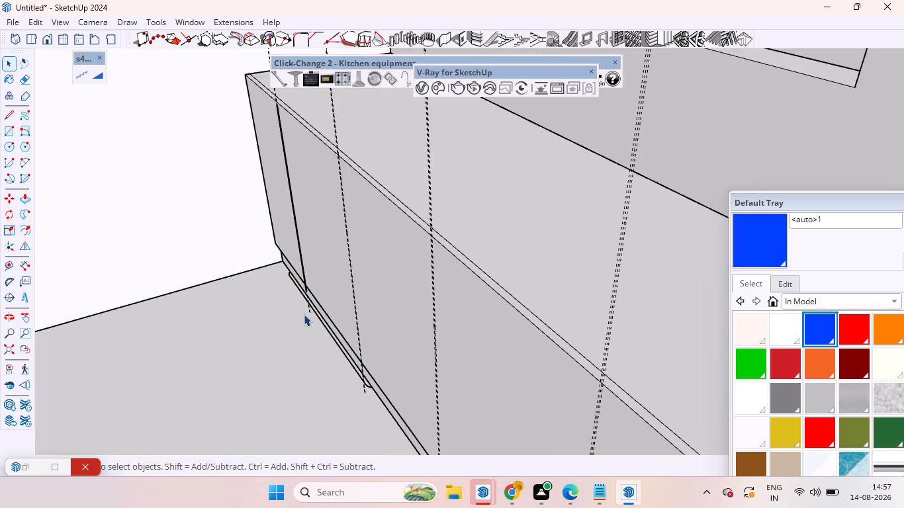
pyautogui.scroll(-6, 302, 309)
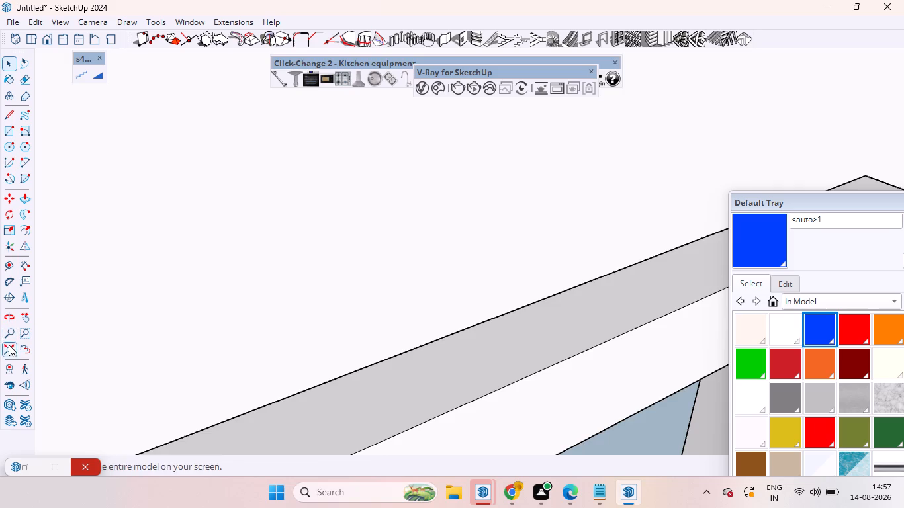
pyautogui.click(9, 345)
pyautogui.click(138, 360)
pyautogui.scroll(-1, 435, 141)
pyautogui.moveTo(437, 164); pyautogui.dragTo(426, 247, button='middle')
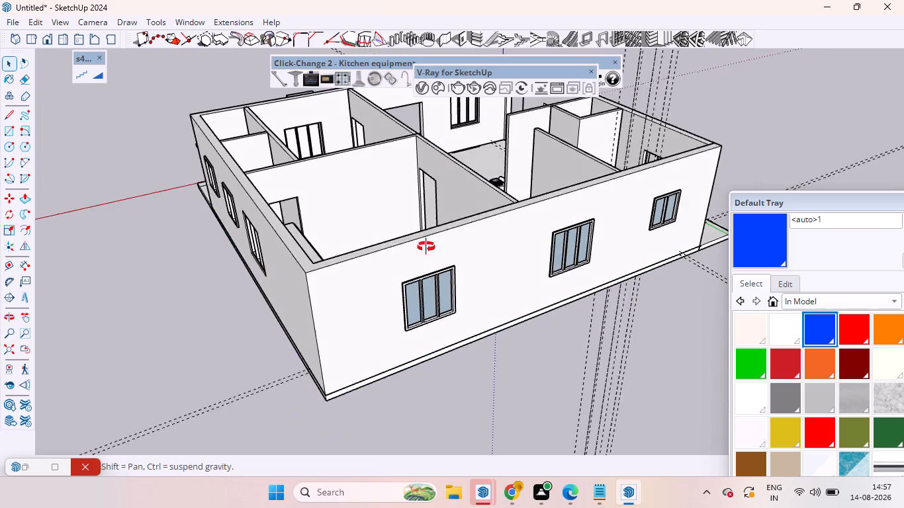
pyautogui.moveTo(426, 247); pyautogui.dragTo(311, 340, button='middle')
pyautogui.scroll(-7, 467, 311)
pyautogui.scroll(3, 490, 179)
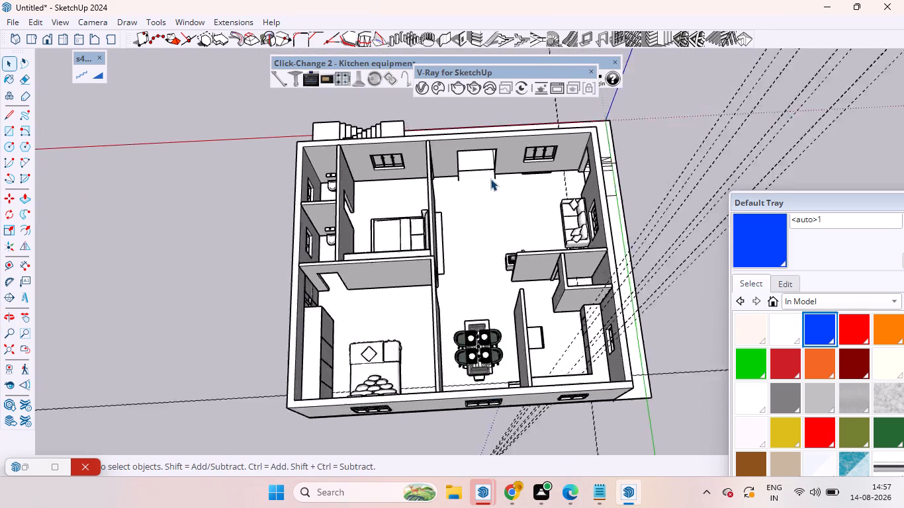
pyautogui.scroll(3, 490, 179)
pyautogui.scroll(10, 480, 410)
pyautogui.scroll(-3, 475, 334)
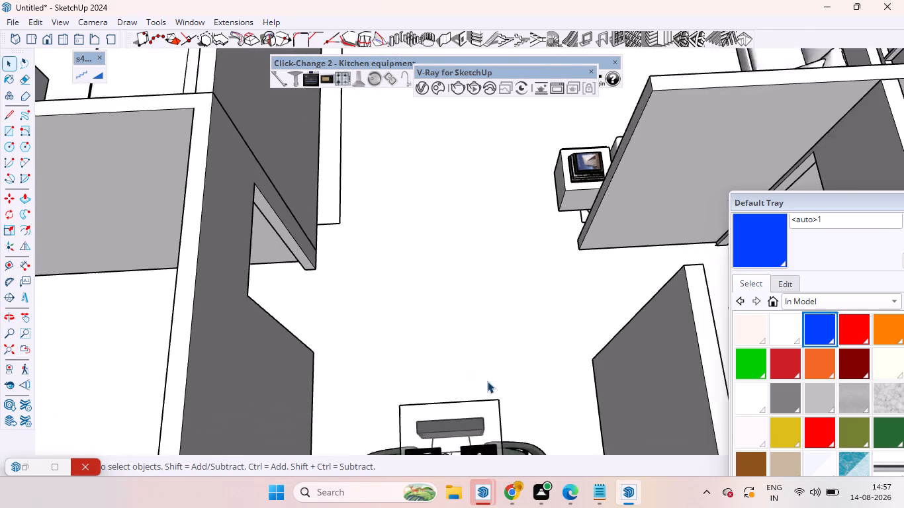
pyautogui.scroll(-11, 487, 381)
pyautogui.scroll(3, 606, 254)
pyautogui.scroll(-6, 598, 237)
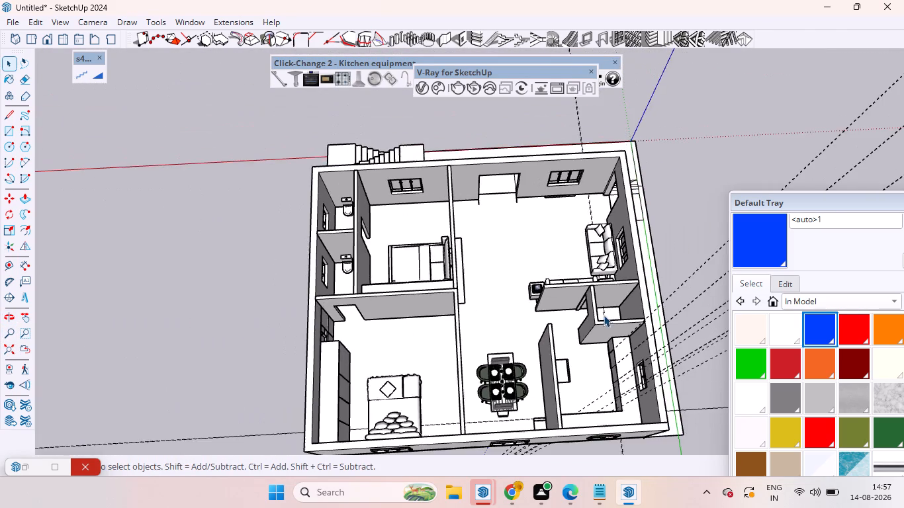
pyautogui.scroll(-6, 595, 379)
pyautogui.moveTo(471, 352); pyautogui.dragTo(750, 353, button='middle')
pyautogui.scroll(11, 546, 114)
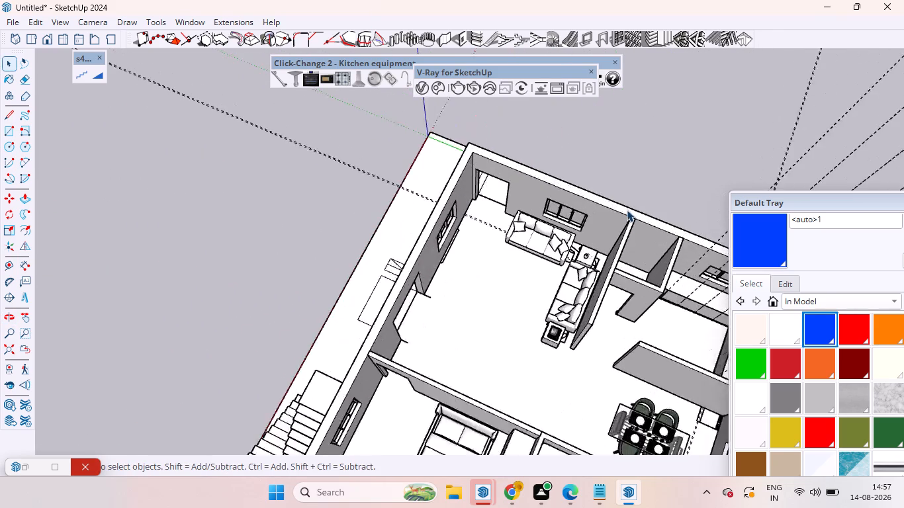
pyautogui.scroll(-8, 414, 188)
pyautogui.scroll(14, 584, 253)
pyautogui.scroll(-1, 547, 243)
pyautogui.scroll(8, 548, 243)
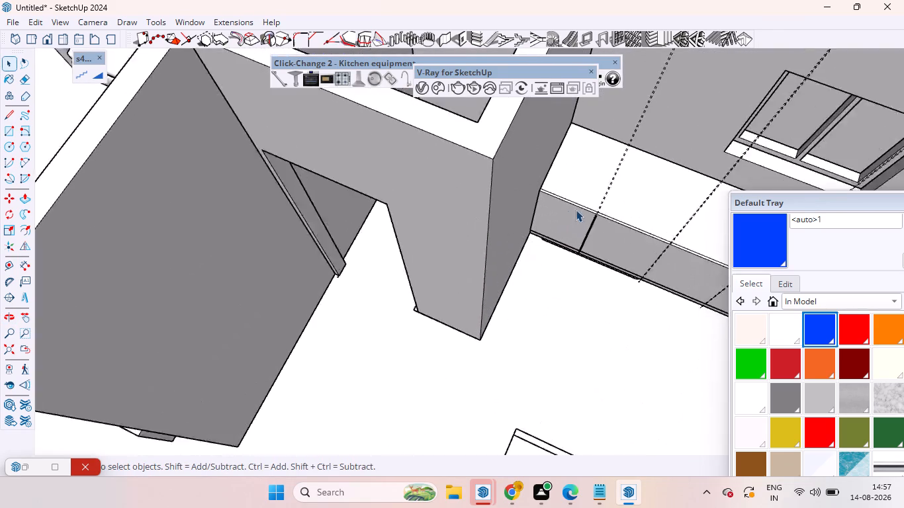
pyautogui.scroll(19, 576, 210)
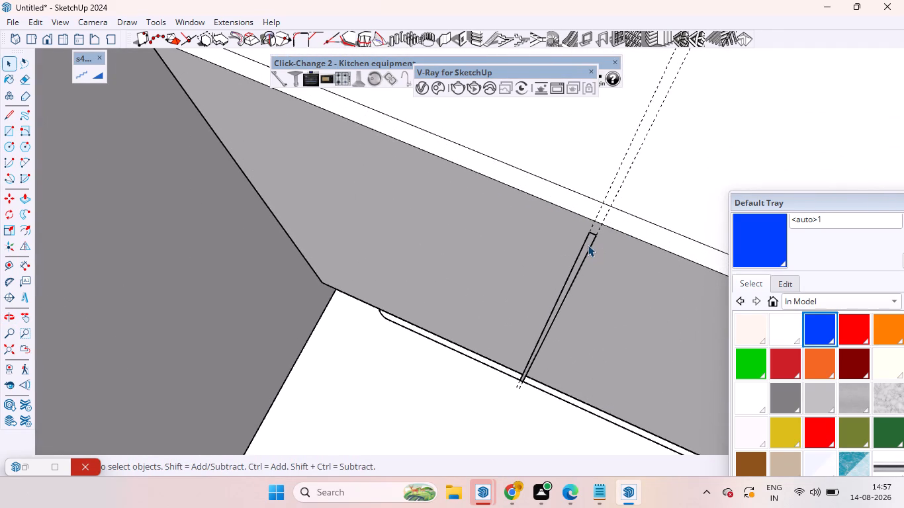
pyautogui.doubleClick(588, 245)
pyautogui.press('m')
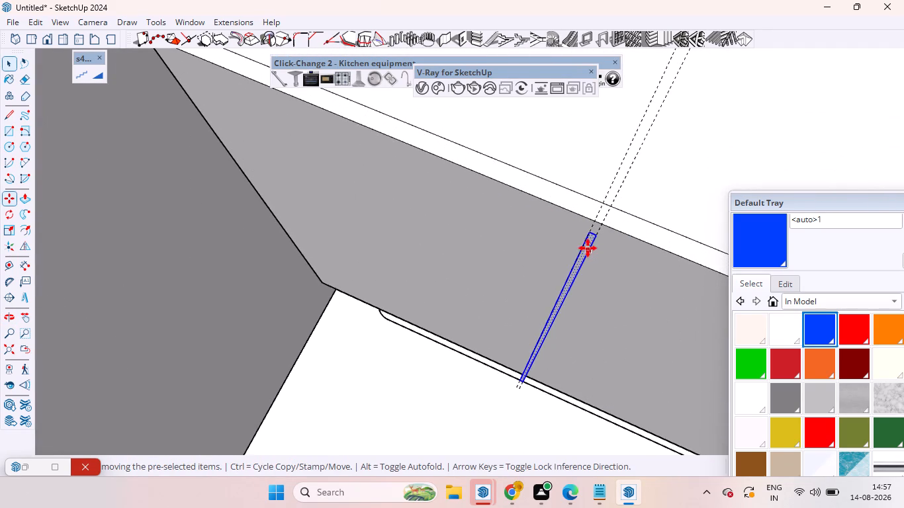
pyautogui.click(588, 232)
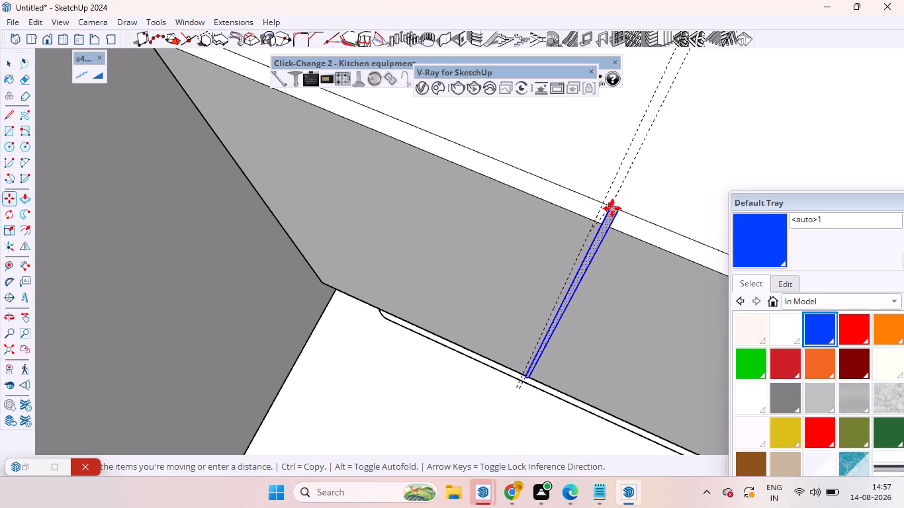
pyautogui.scroll(7, 606, 214)
pyautogui.scroll(-2, 576, 229)
pyautogui.scroll(3, 576, 229)
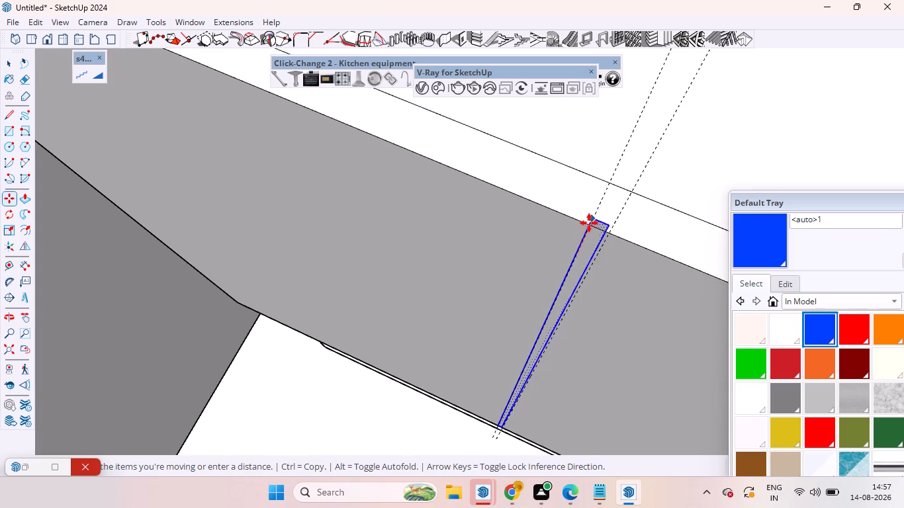
pyautogui.scroll(20, 589, 229)
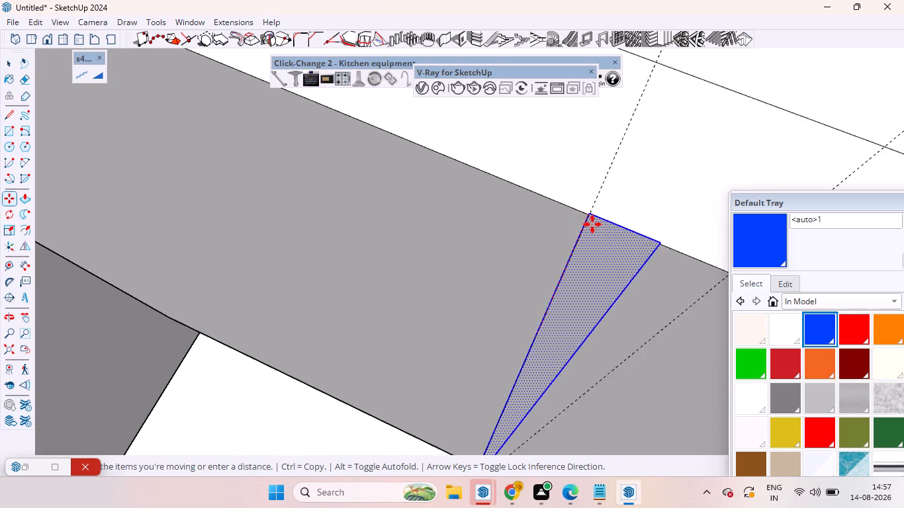
pyautogui.scroll(3, 592, 224)
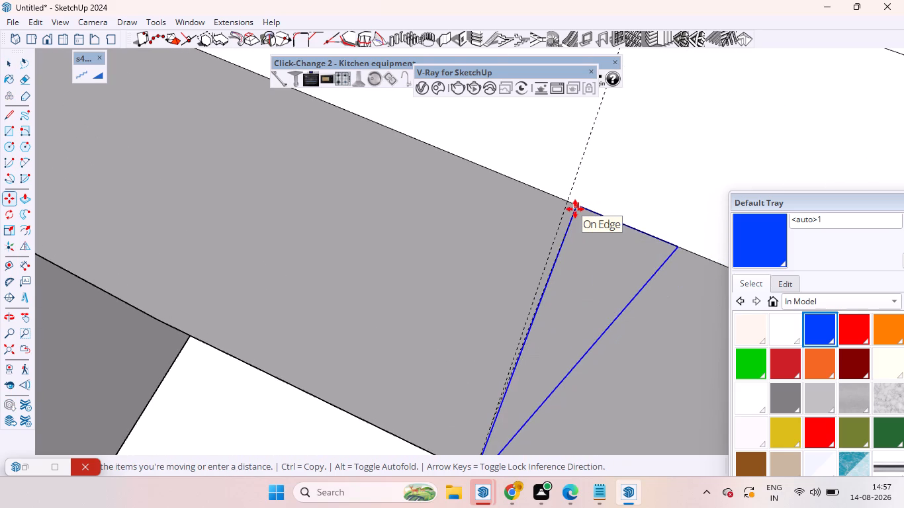
pyautogui.press('Right')
pyautogui.moveTo(560, 240); pyautogui.dragTo(301, 200, button='middle')
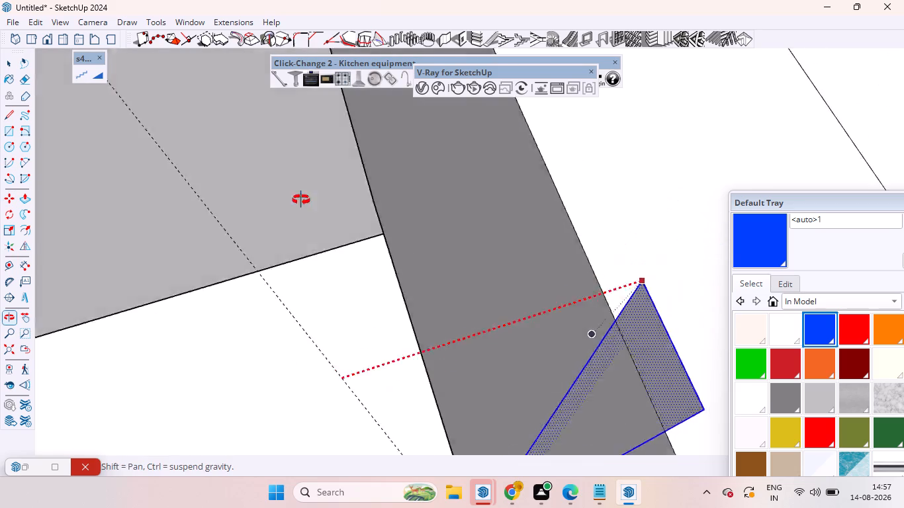
pyautogui.moveTo(301, 200); pyautogui.dragTo(88, 34, button='middle')
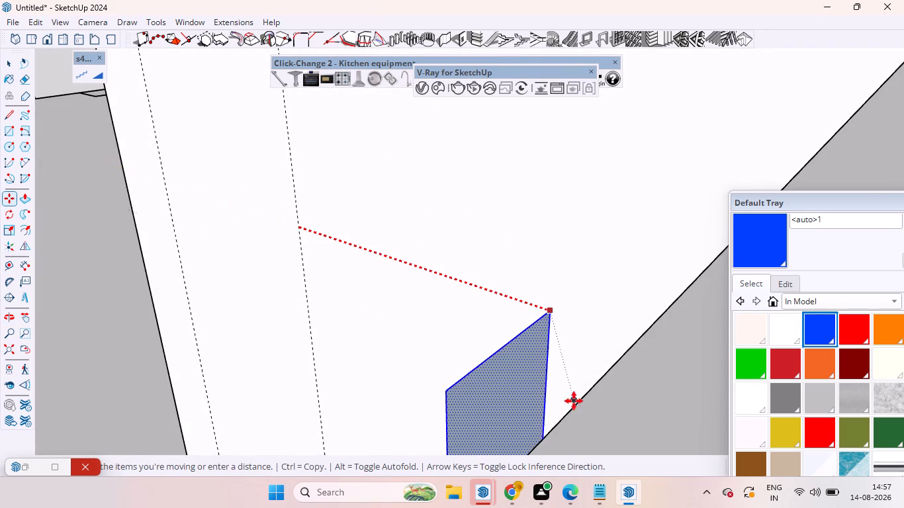
pyautogui.click(575, 406)
pyautogui.scroll(-7, 531, 306)
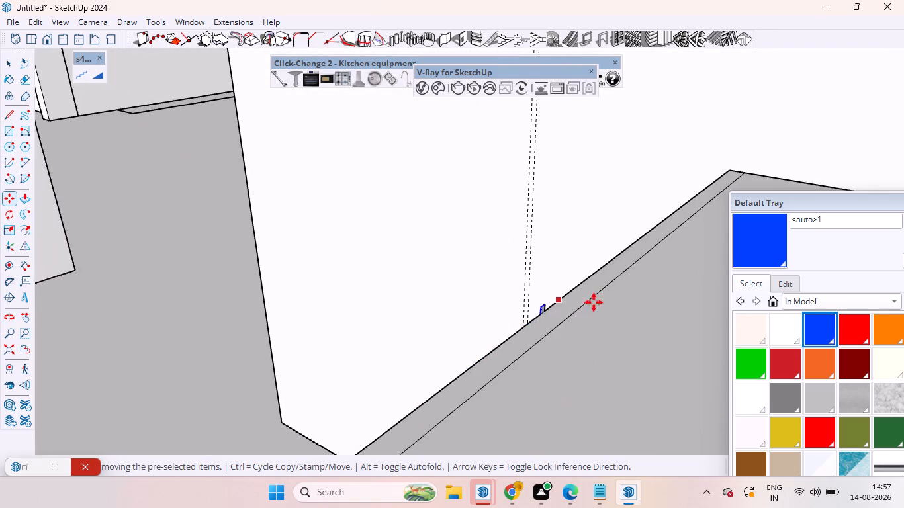
# Examine the moved strip from its lower end to the countertop edge on the first counter front.
pyautogui.moveTo(503, 290); pyautogui.dragTo(533, 298, button='middle')
pyautogui.scroll(5, 606, 317)
pyautogui.scroll(-2, 608, 317)
pyautogui.scroll(1, 608, 317)
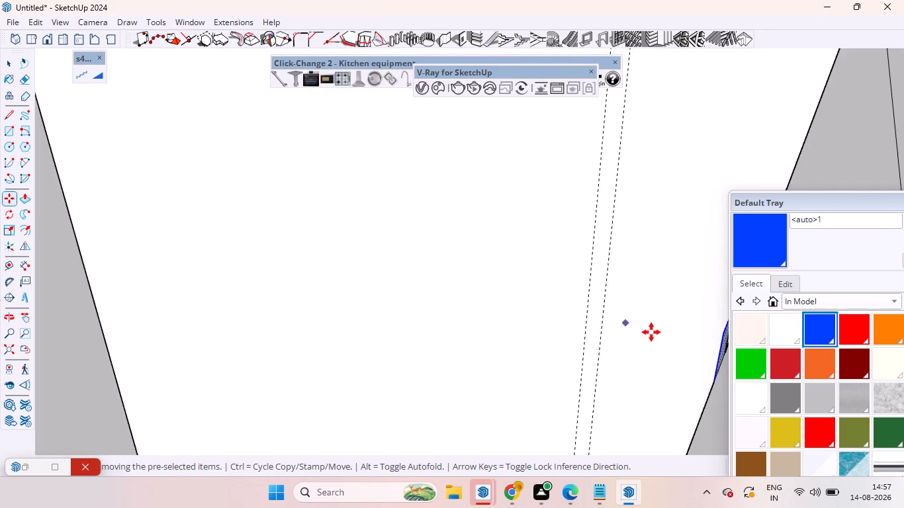
pyautogui.scroll(1, 651, 332)
pyautogui.scroll(-6, 520, 316)
pyautogui.scroll(10, 595, 323)
pyautogui.moveTo(482, 321); pyautogui.dragTo(559, 317, button='middle')
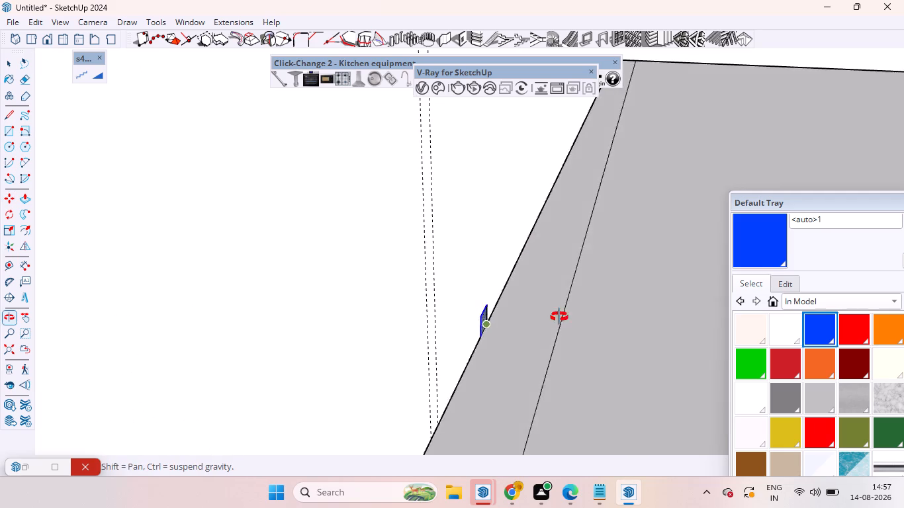
pyautogui.moveTo(559, 317); pyautogui.dragTo(692, 257, button='middle')
pyautogui.scroll(-15, 494, 263)
pyautogui.scroll(-8, 498, 265)
pyautogui.scroll(-4, 554, 237)
pyautogui.scroll(1, 554, 237)
pyautogui.scroll(-2, 554, 237)
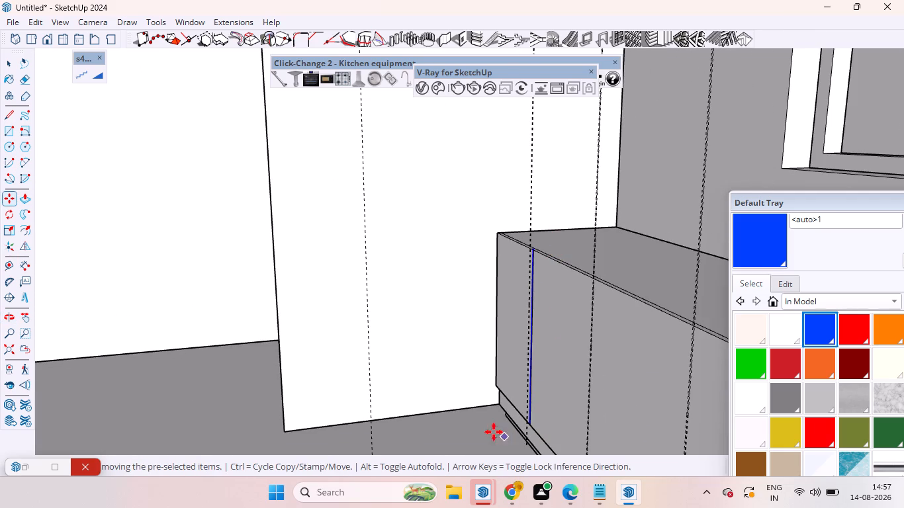
pyautogui.press('space')
# Push/pull the narrow strip between the outer guide pair on the first counter front, repeating the previous push/pull distance.
pyautogui.moveTo(530, 367); pyautogui.dragTo(662, 382, button='middle')
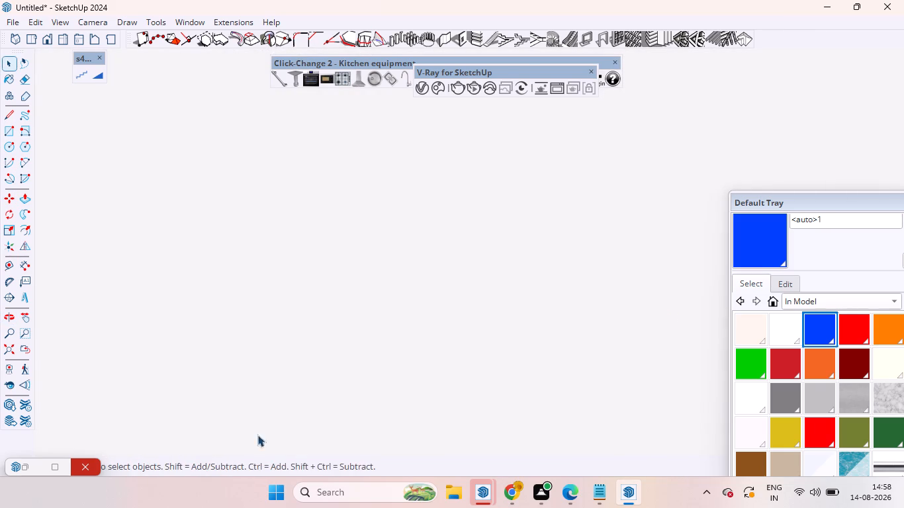
pyautogui.click(9, 353)
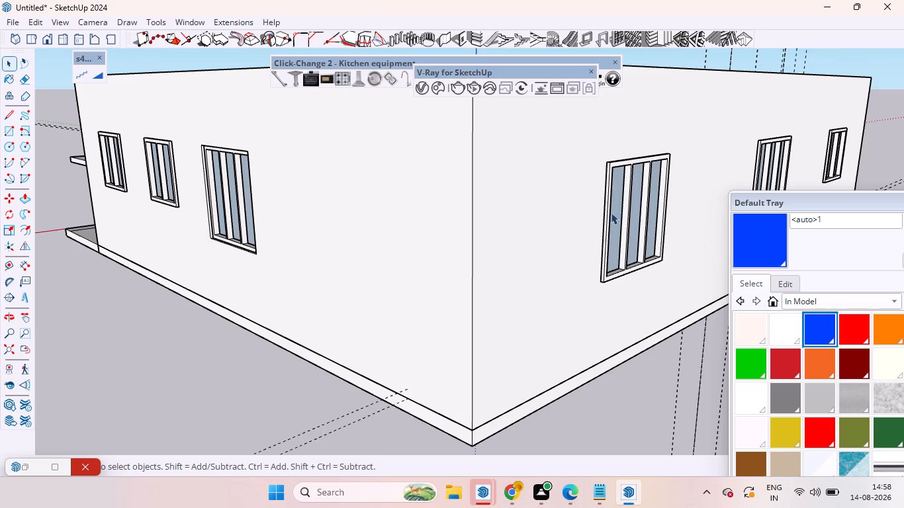
pyautogui.moveTo(596, 230); pyautogui.dragTo(903, 471, button='middle')
pyautogui.scroll(-7, 557, 281)
pyautogui.scroll(-8, 507, 241)
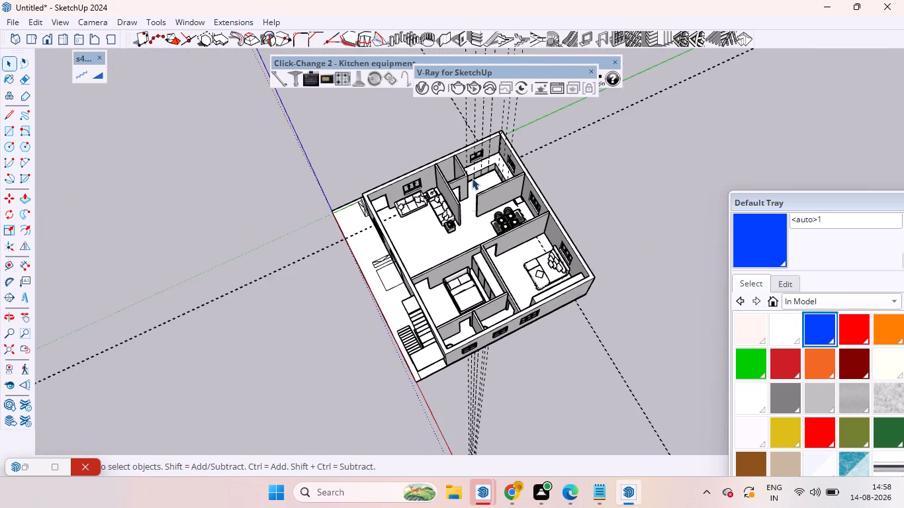
pyautogui.scroll(20, 467, 135)
pyautogui.scroll(4, 467, 135)
pyautogui.moveTo(402, 236); pyautogui.dragTo(334, 156, button='middle')
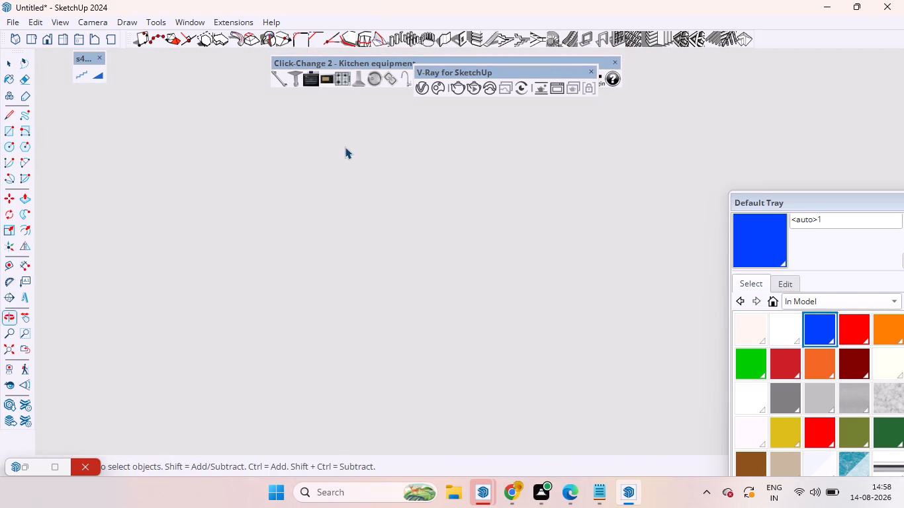
pyautogui.scroll(1, 348, 147)
pyautogui.moveTo(365, 175); pyautogui.dragTo(472, 309, button='middle')
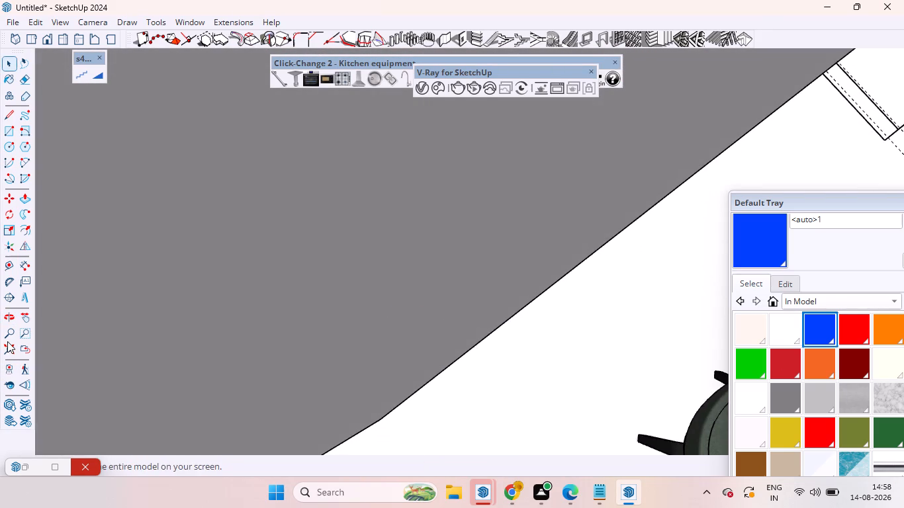
pyautogui.click(7, 341)
pyautogui.scroll(18, 457, 101)
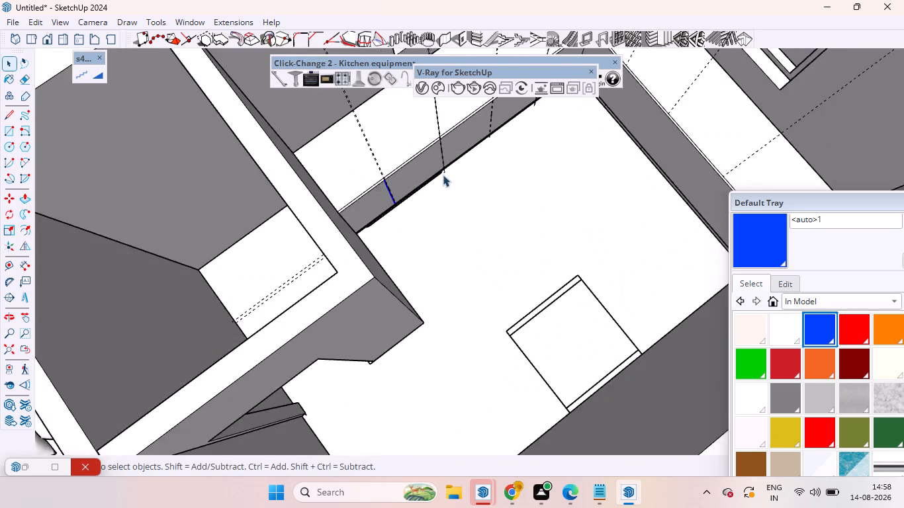
pyautogui.scroll(4, 443, 175)
pyautogui.moveTo(433, 186); pyautogui.dragTo(327, 133, button='middle')
pyautogui.scroll(16, 329, 138)
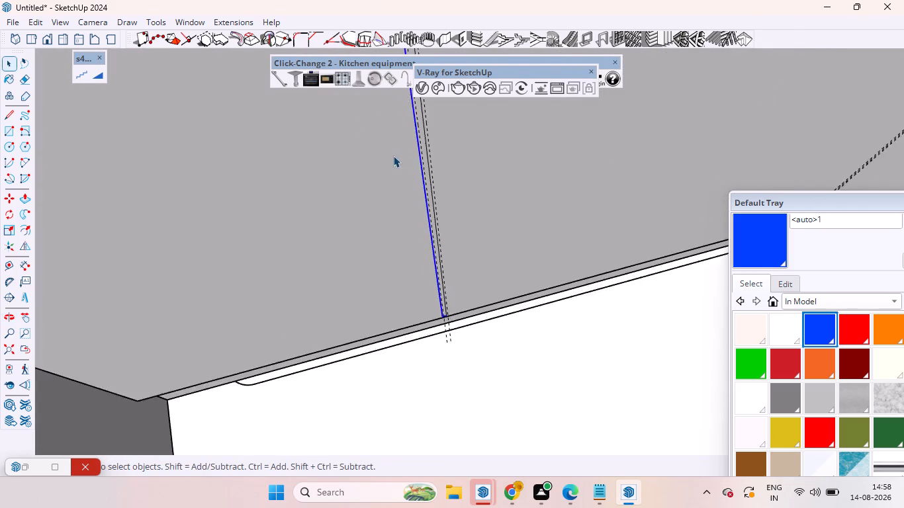
pyautogui.scroll(11, 393, 155)
pyautogui.click(430, 167)
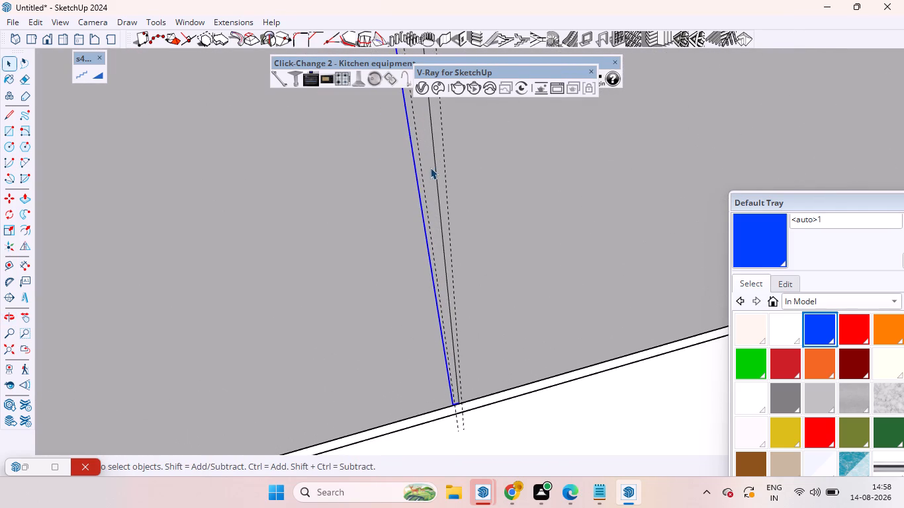
pyautogui.press('p')
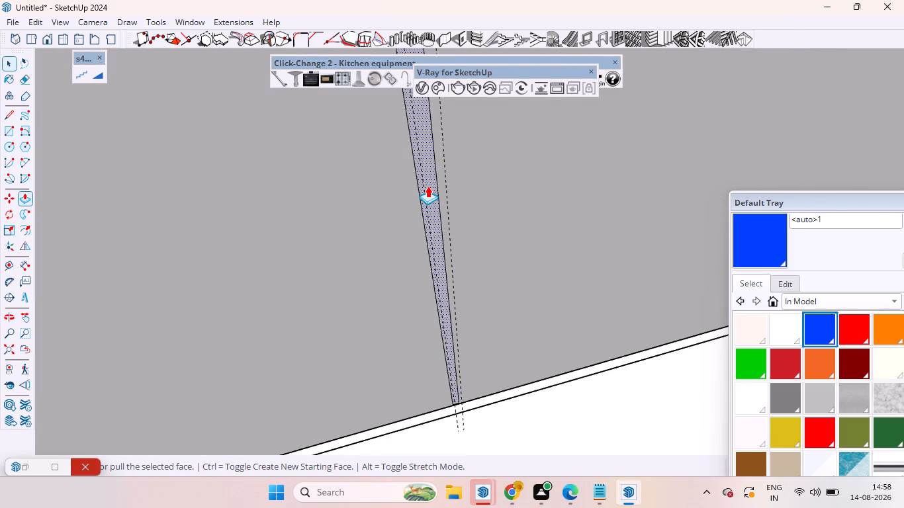
pyautogui.doubleClick(428, 186)
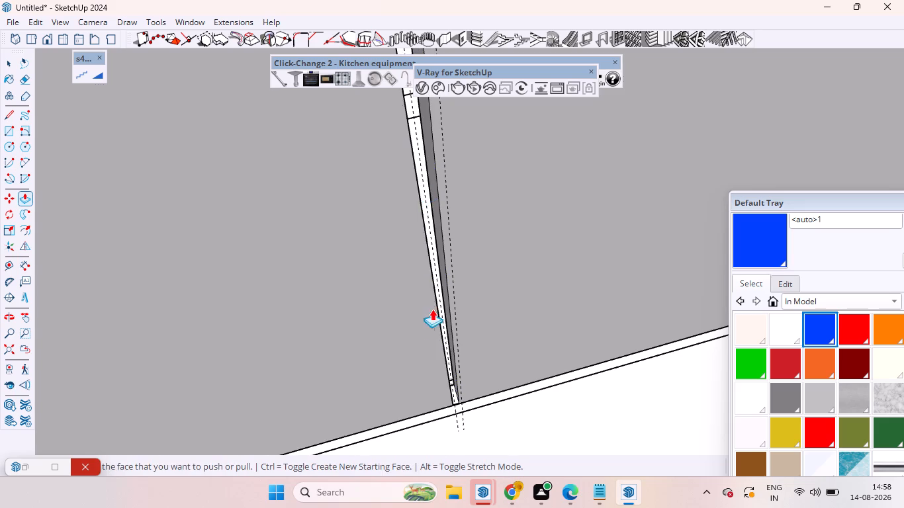
# Delete the small square face with its edges that caps the new groove's top at the countertop edge.
pyautogui.scroll(-16, 424, 319)
pyautogui.press('space')
pyautogui.scroll(6, 403, 190)
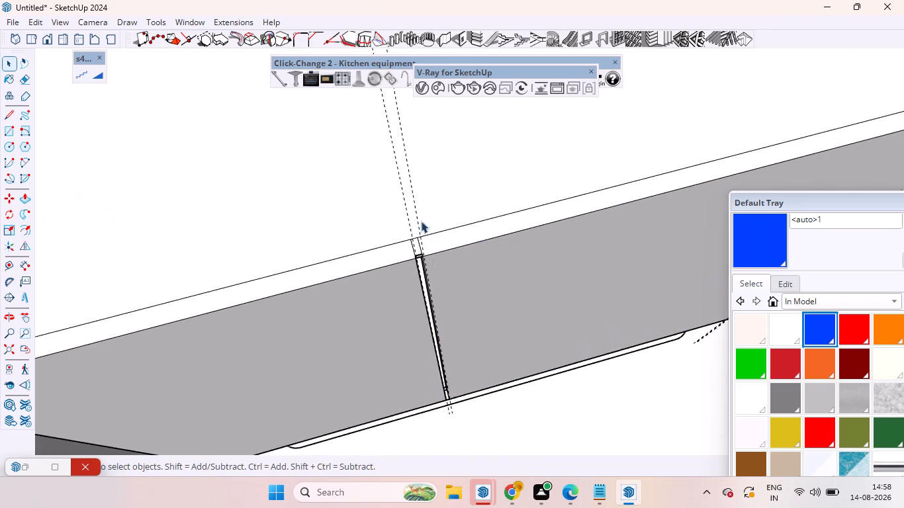
pyautogui.scroll(5, 421, 221)
pyautogui.moveTo(419, 254); pyautogui.dragTo(385, 83, button='middle')
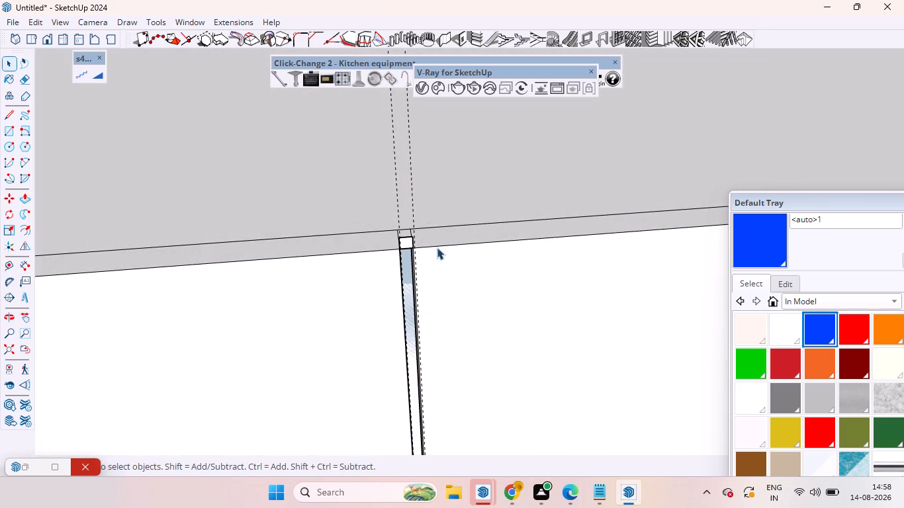
pyautogui.scroll(-15, 435, 298)
pyautogui.scroll(1, 461, 315)
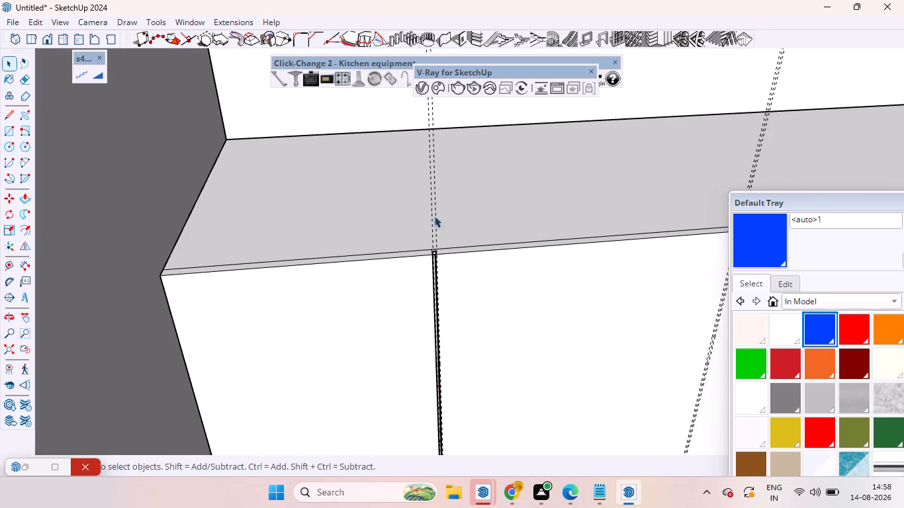
pyautogui.scroll(5, 437, 261)
pyautogui.moveTo(437, 268); pyautogui.dragTo(414, 199, button='middle')
pyautogui.scroll(12, 412, 184)
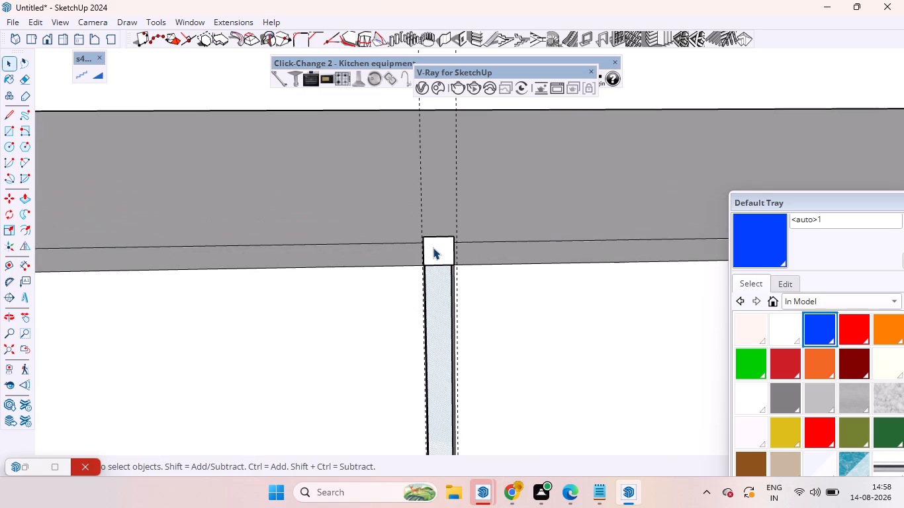
pyautogui.doubleClick(433, 247)
pyautogui.press('Delete')
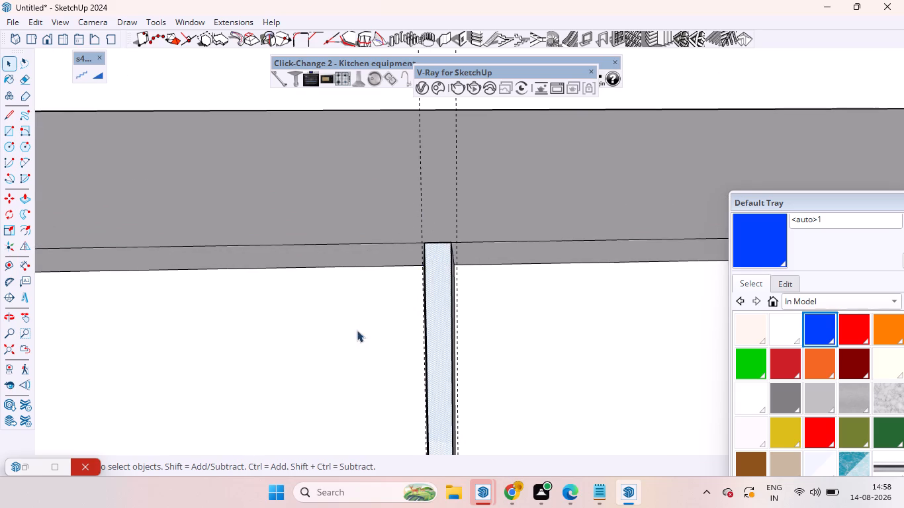
# Examine the groove in the first counter front and the three guide pairs beyond it.
pyautogui.scroll(-8, 357, 278)
pyautogui.scroll(-4, 482, 239)
pyautogui.scroll(1, 482, 239)
pyautogui.scroll(-4, 482, 239)
pyautogui.scroll(-8, 465, 185)
pyautogui.scroll(-7, 449, 251)
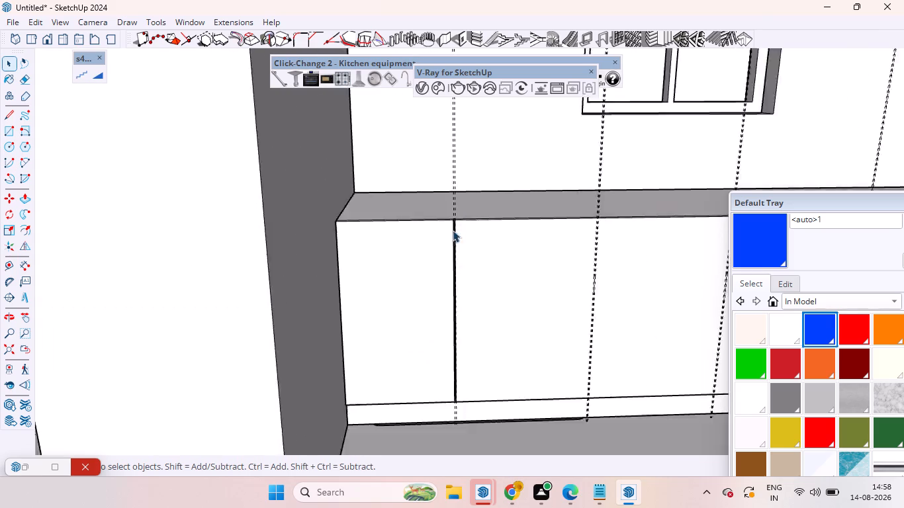
pyautogui.click(10, 343)
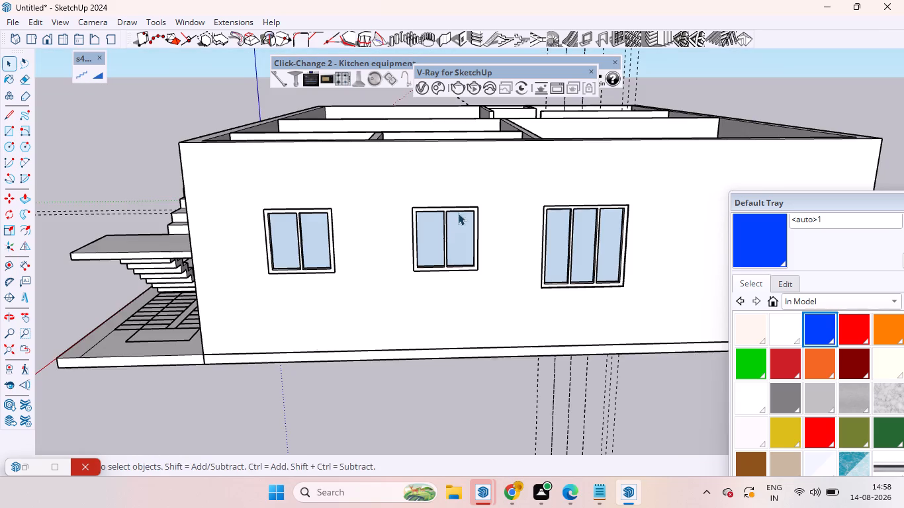
pyautogui.moveTo(480, 136); pyautogui.dragTo(557, 449, button='middle')
pyautogui.scroll(-7, 569, 309)
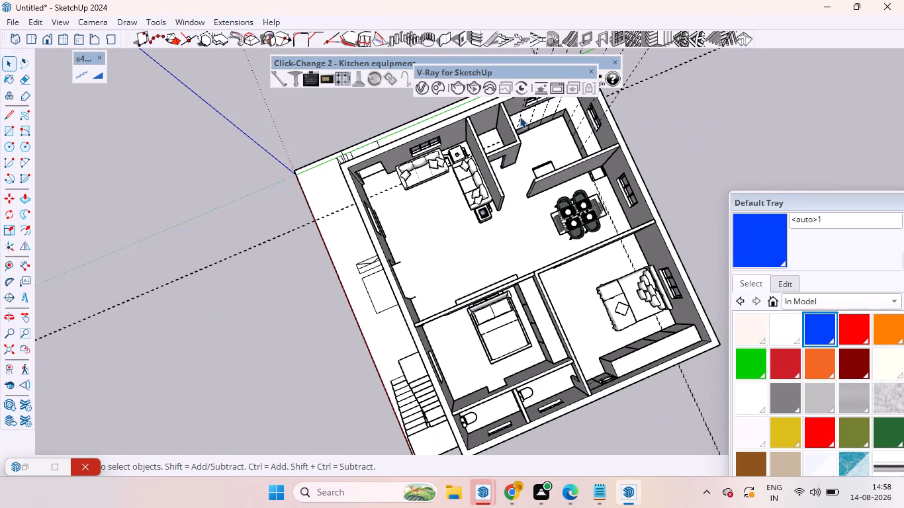
pyautogui.scroll(13, 522, 99)
pyautogui.scroll(-1, 550, 123)
pyautogui.scroll(11, 550, 123)
pyautogui.moveTo(475, 192); pyautogui.dragTo(440, 124, button='middle')
pyautogui.scroll(8, 457, 143)
pyautogui.moveTo(498, 182); pyautogui.dragTo(468, 139, button='middle')
pyautogui.scroll(5, 514, 167)
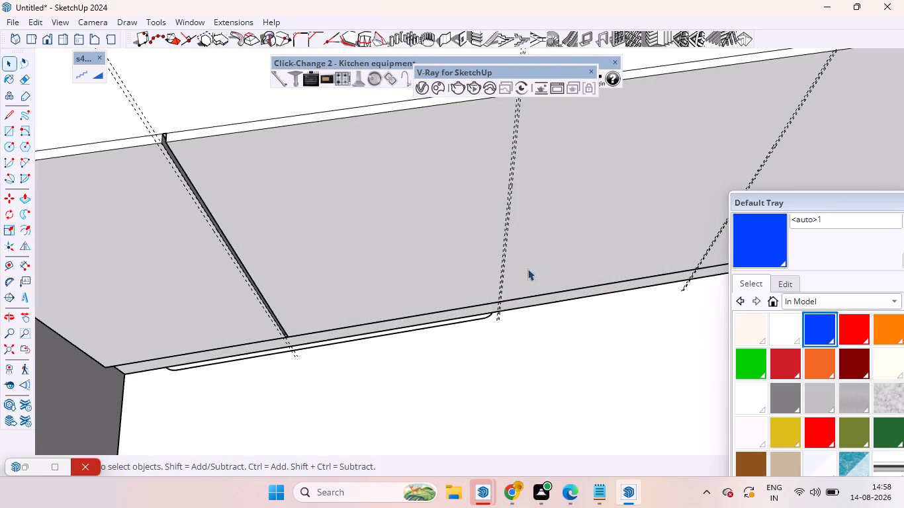
pyautogui.moveTo(459, 289); pyautogui.dragTo(540, 341, button='middle')
pyautogui.scroll(-8, 548, 235)
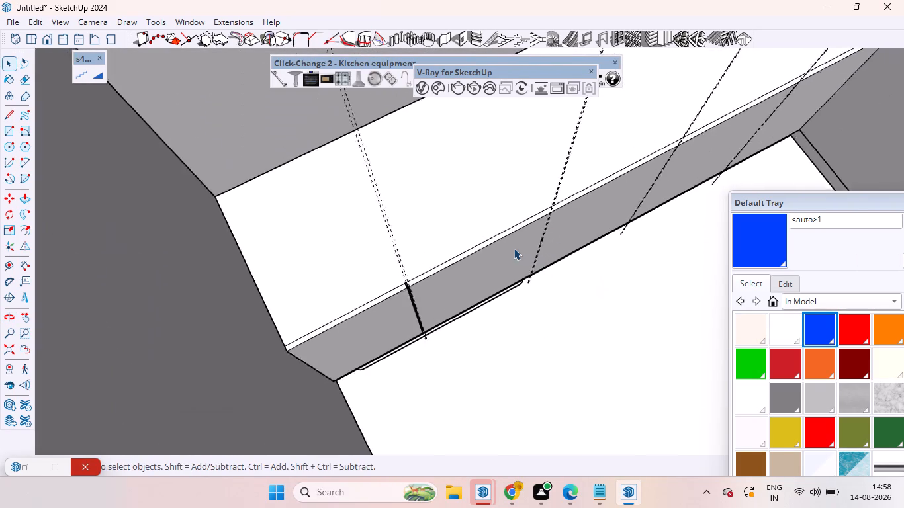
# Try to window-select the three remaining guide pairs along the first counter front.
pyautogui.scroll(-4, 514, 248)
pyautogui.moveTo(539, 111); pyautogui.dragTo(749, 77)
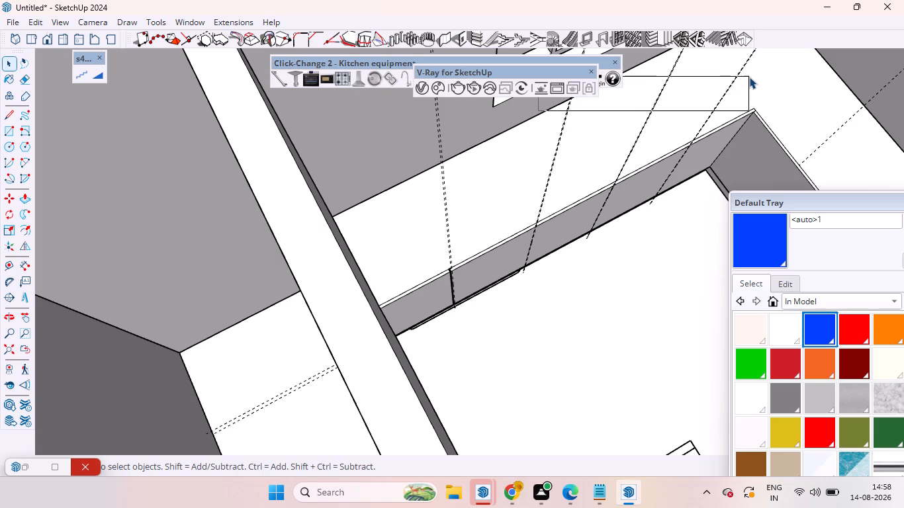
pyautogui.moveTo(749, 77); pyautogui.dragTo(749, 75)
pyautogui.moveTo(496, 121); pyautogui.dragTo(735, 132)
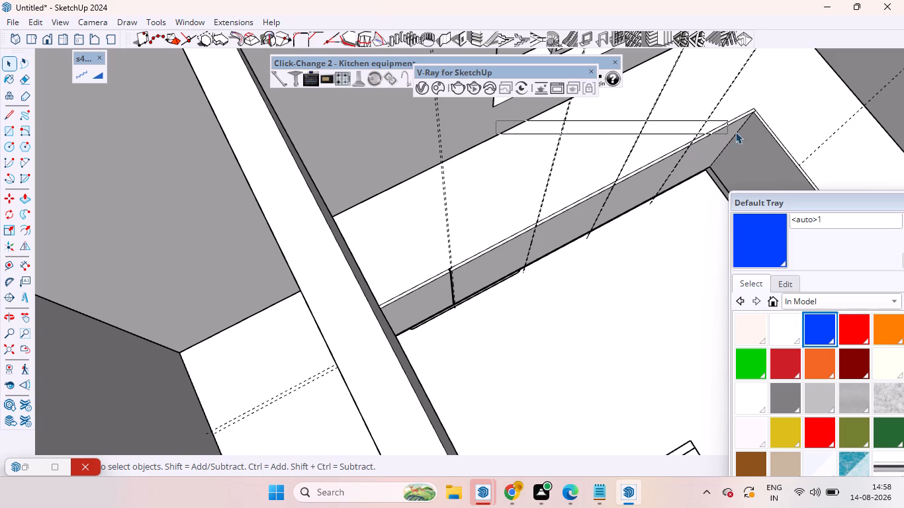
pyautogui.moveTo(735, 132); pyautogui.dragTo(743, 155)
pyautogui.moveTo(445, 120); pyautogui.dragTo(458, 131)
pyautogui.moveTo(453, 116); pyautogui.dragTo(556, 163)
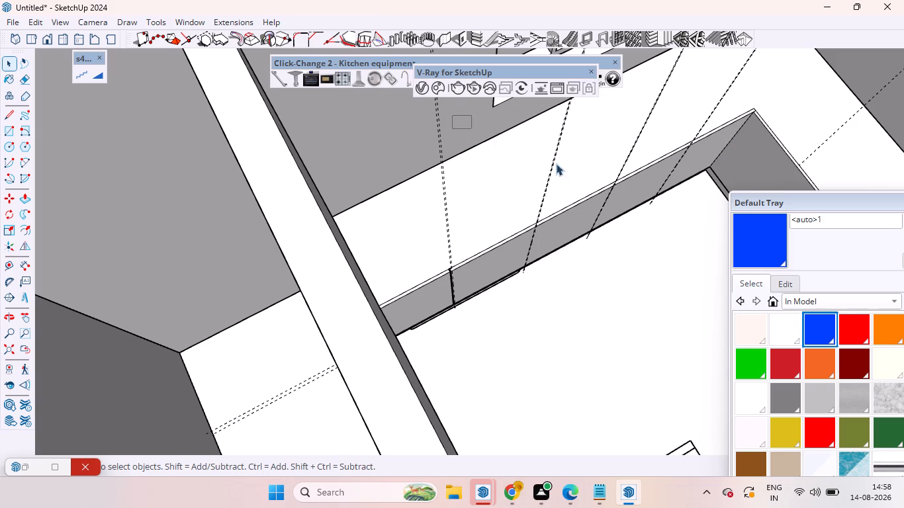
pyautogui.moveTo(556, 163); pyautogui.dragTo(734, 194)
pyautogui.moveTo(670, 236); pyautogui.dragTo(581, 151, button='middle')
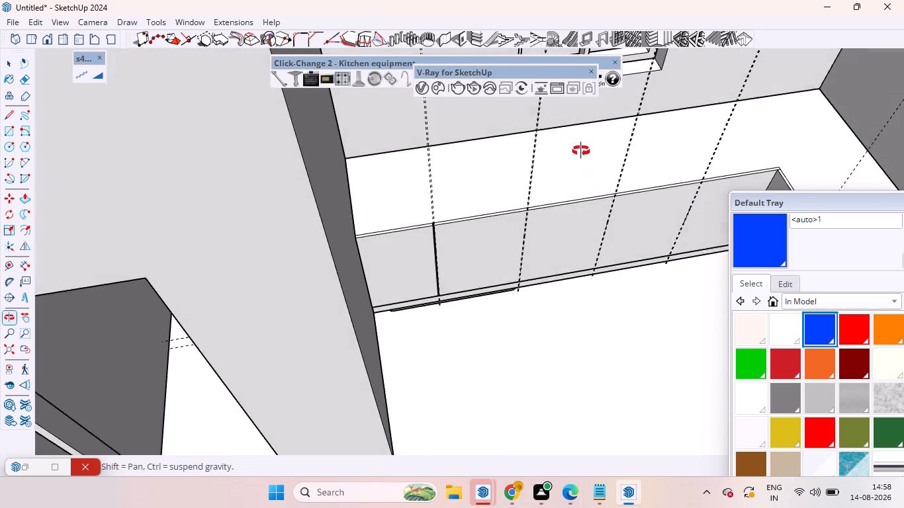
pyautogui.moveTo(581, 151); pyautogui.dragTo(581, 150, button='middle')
# Window-select the three remaining guide pairs along the first counter, removing the countertop face and its back-wall edges from the selection.
pyautogui.moveTo(735, 142); pyautogui.dragTo(516, 104)
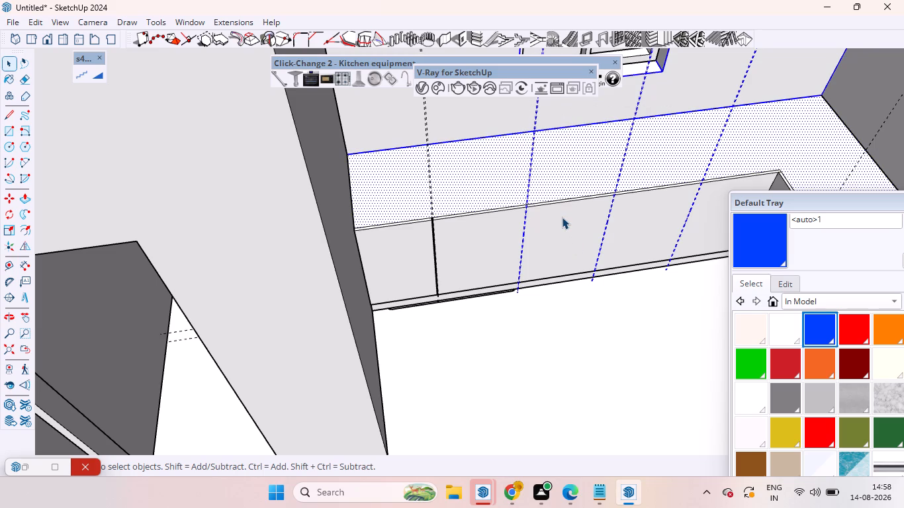
pyautogui.keyDown('ctrl'); pyautogui.click(557, 167); pyautogui.keyUp('ctrl')
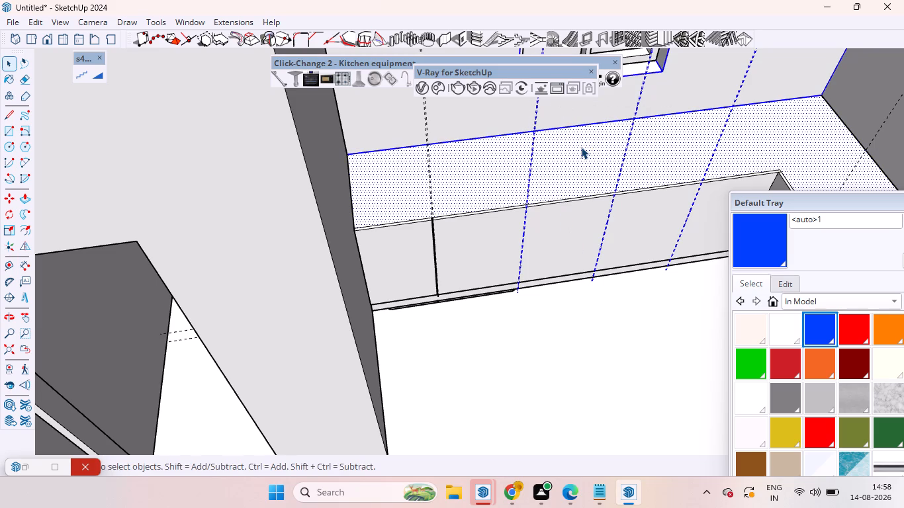
pyautogui.keyDown('shift'); pyautogui.click(579, 148); pyautogui.keyUp('shift')
pyautogui.keyDown('shift'); pyautogui.click(563, 108); pyautogui.keyUp('shift')
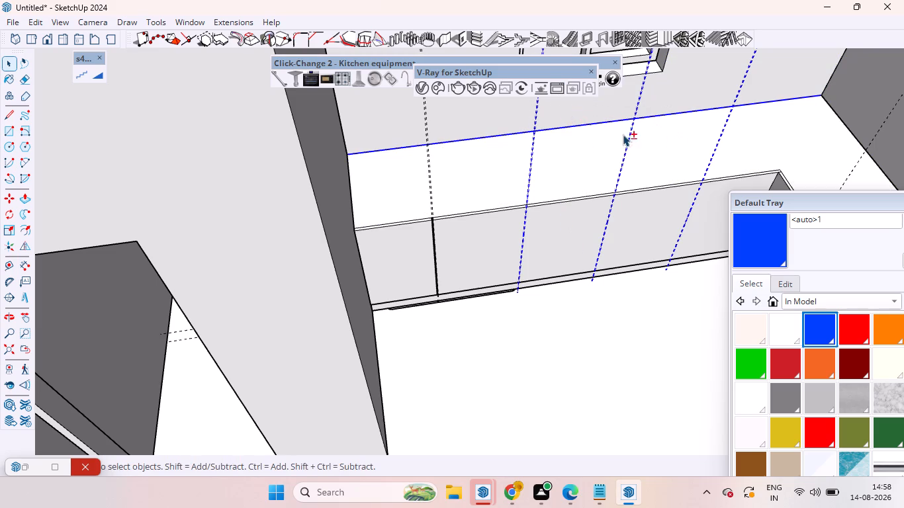
pyautogui.keyDown('shift'); pyautogui.click(568, 127); pyautogui.keyUp('shift')
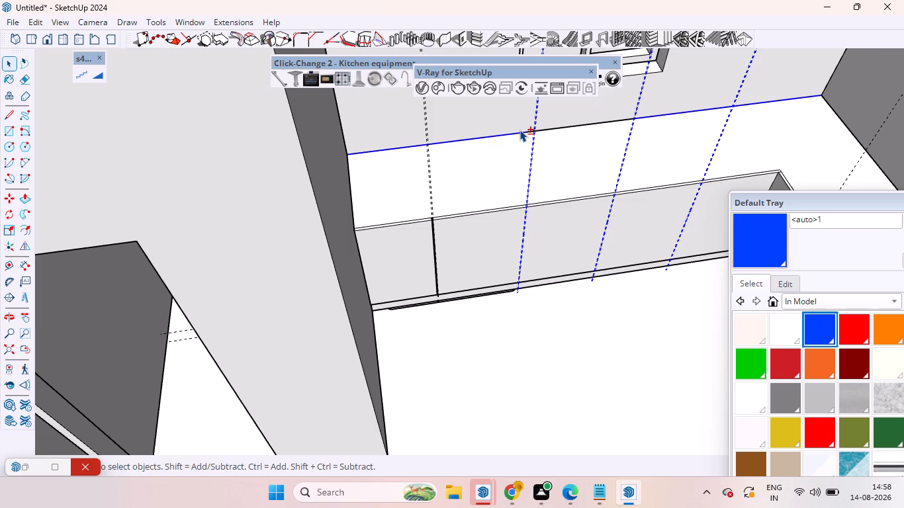
pyautogui.keyDown('shift'); pyautogui.click(517, 132); pyautogui.keyUp('shift')
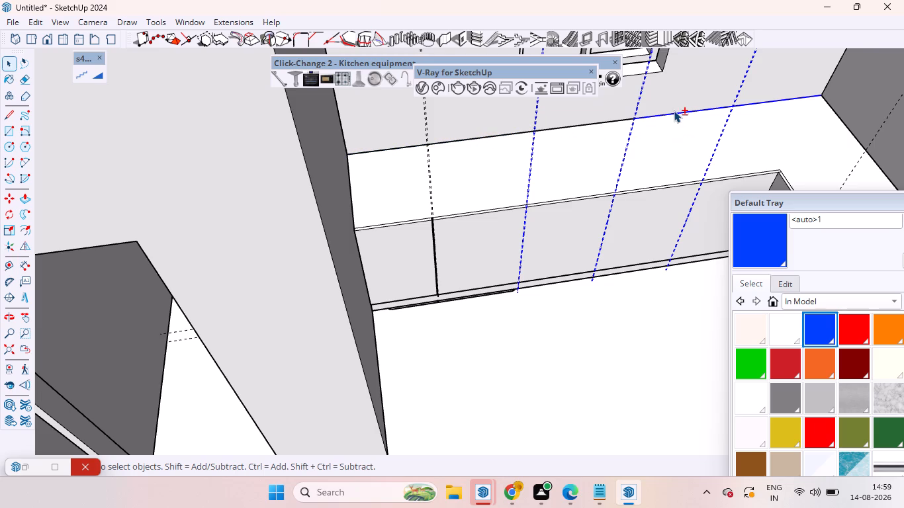
pyautogui.keyDown('shift'); pyautogui.click(674, 114); pyautogui.keyUp('shift')
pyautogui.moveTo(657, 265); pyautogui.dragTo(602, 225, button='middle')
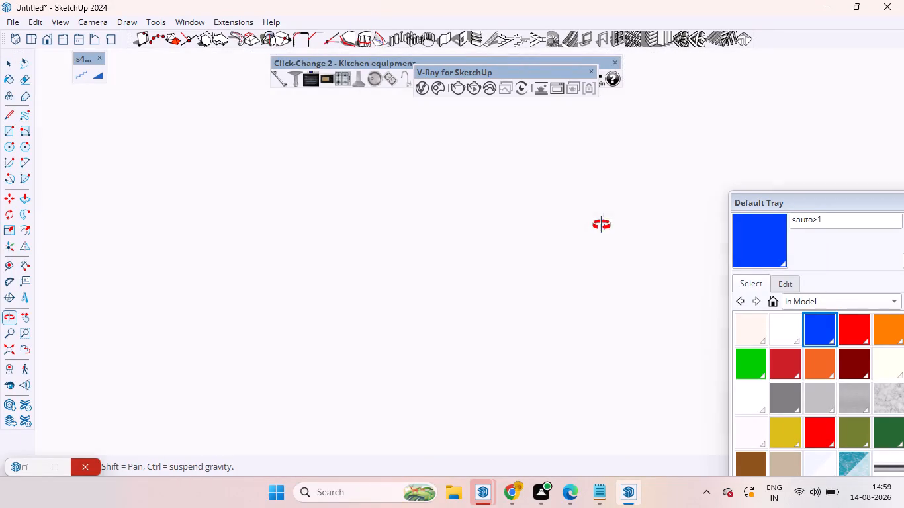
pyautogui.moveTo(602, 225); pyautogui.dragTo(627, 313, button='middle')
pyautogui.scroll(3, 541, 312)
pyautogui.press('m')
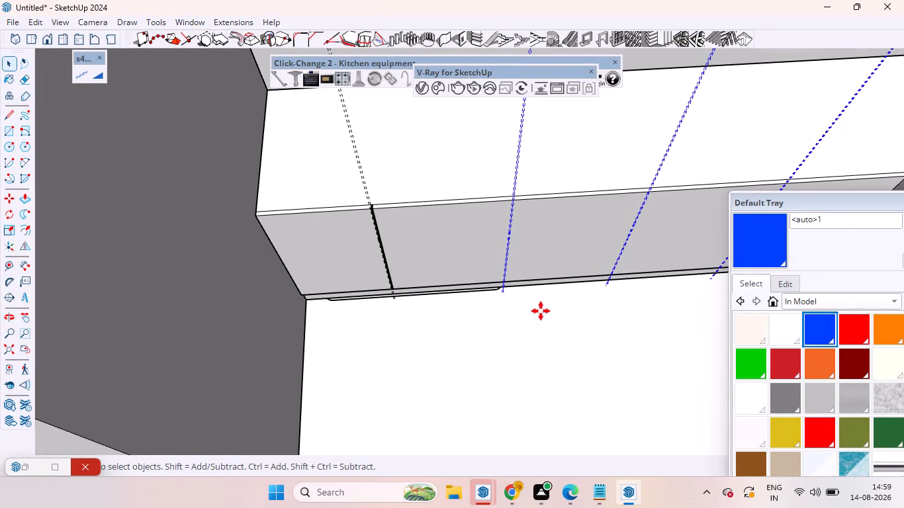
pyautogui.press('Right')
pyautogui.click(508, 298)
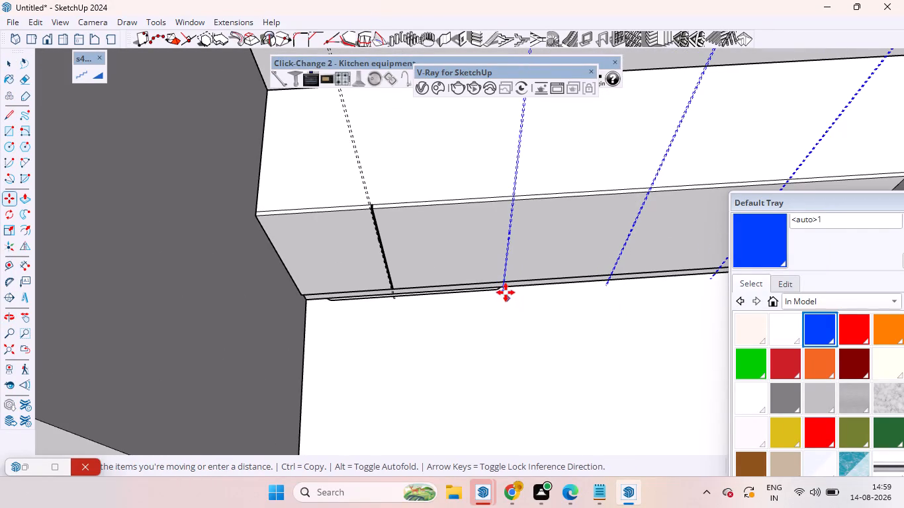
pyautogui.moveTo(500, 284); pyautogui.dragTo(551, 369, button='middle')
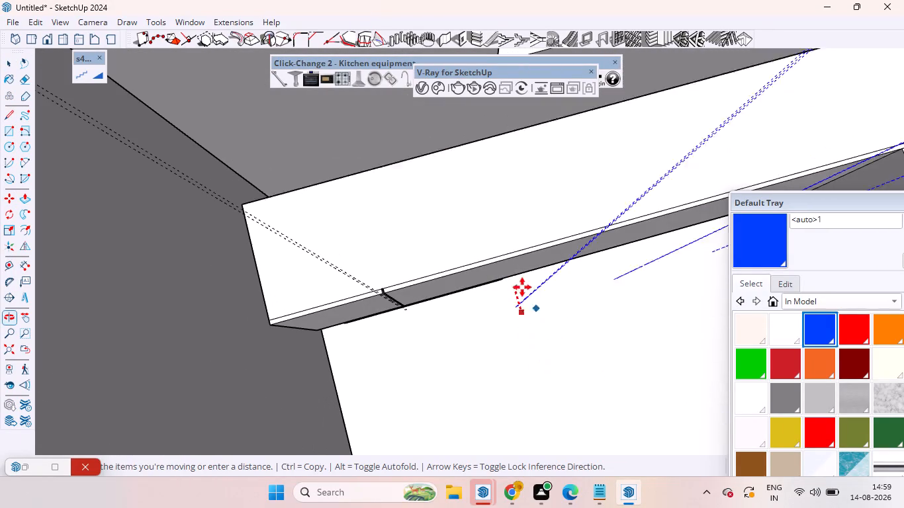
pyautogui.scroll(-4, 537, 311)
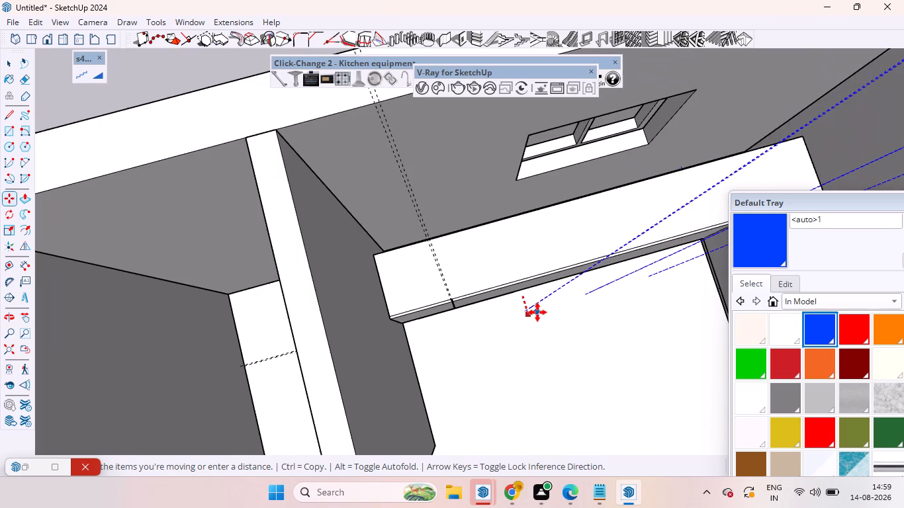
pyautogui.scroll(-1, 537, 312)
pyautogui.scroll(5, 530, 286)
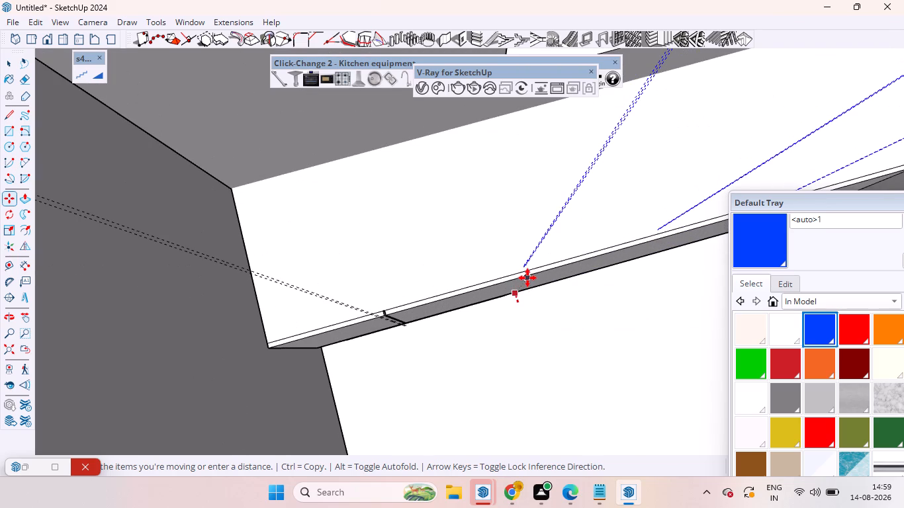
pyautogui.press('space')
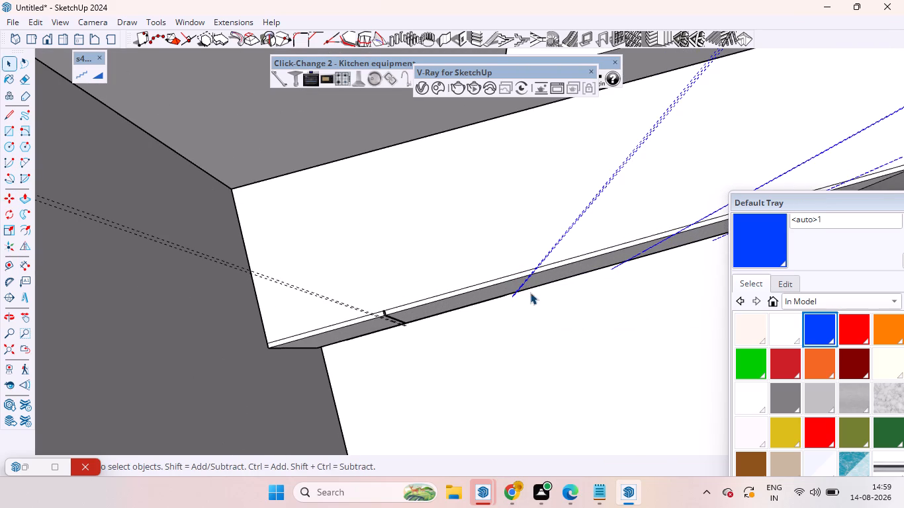
# Remove the stray face outside the house wall from the selection, keeping the three guide pairs selected.
pyautogui.scroll(6, 523, 279)
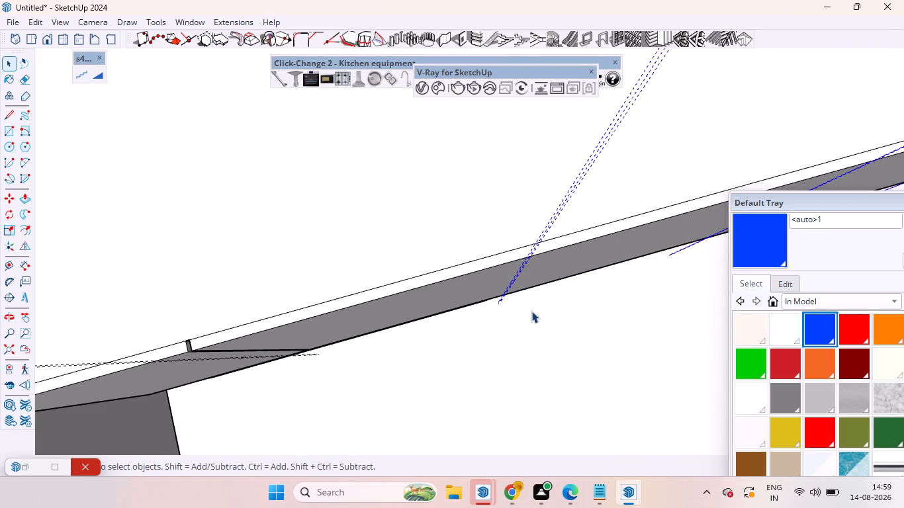
pyautogui.scroll(-3, 558, 337)
pyautogui.scroll(1, 559, 339)
pyautogui.scroll(-4, 559, 339)
pyautogui.scroll(-2, 494, 329)
pyautogui.scroll(1, 494, 329)
pyautogui.scroll(-12, 494, 329)
pyautogui.scroll(-7, 529, 246)
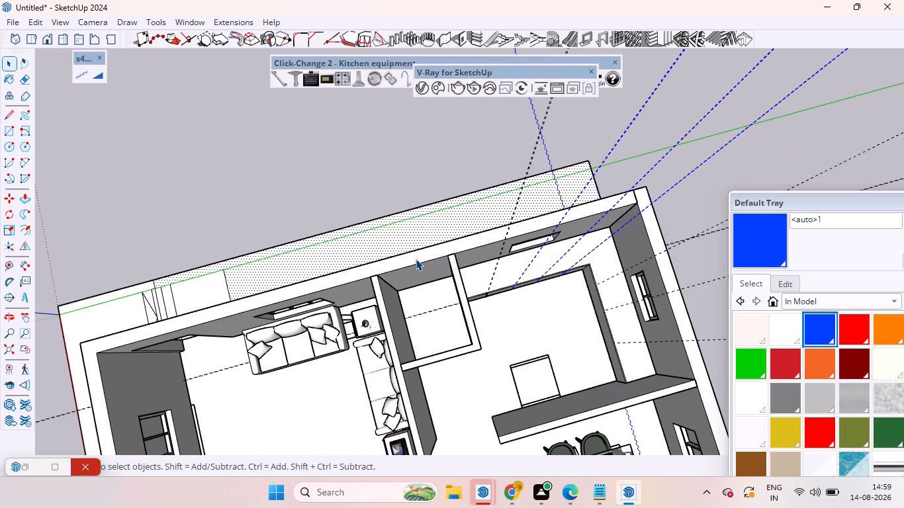
pyautogui.keyDown('shift'); pyautogui.click(383, 235); pyautogui.keyUp('shift')
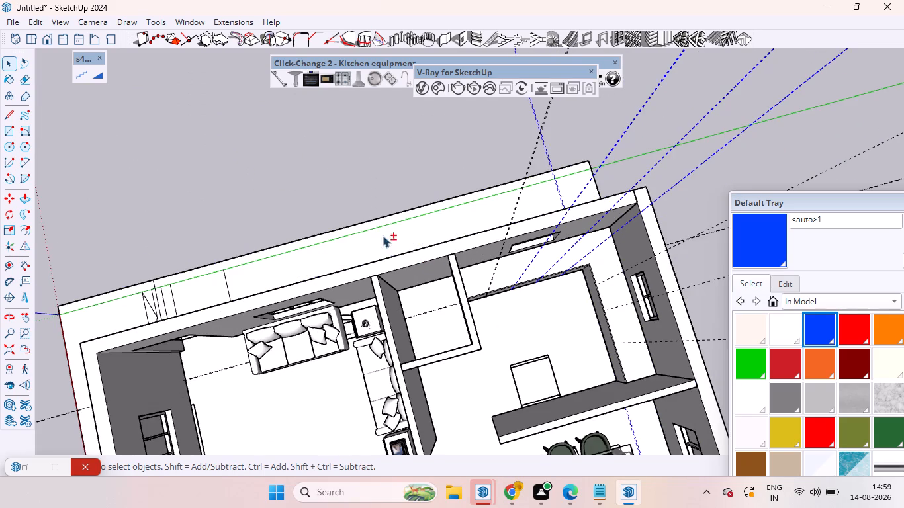
pyautogui.scroll(3, 534, 286)
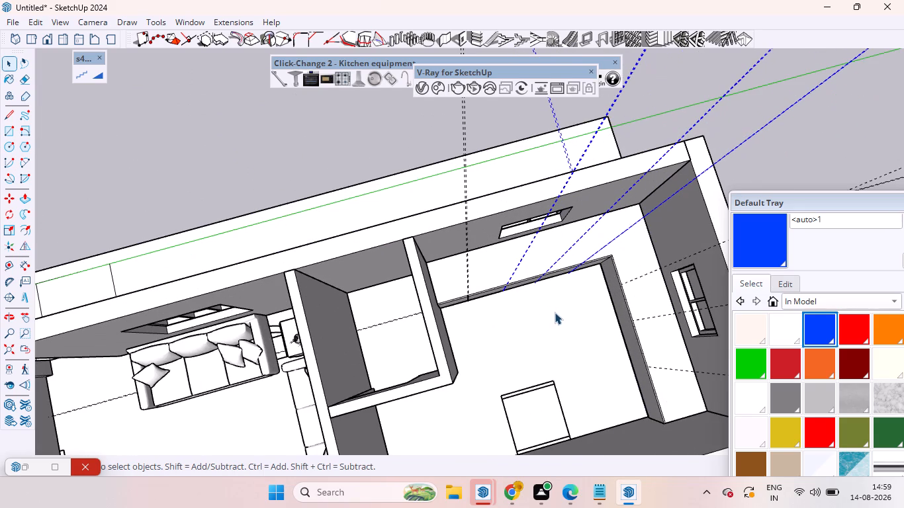
pyautogui.click(555, 312)
# Move the three selected guide pairs along the red axis so their ends meet the countertop's front edge, and clear the selection.
pyautogui.press('m')
pyautogui.press('Right')
pyautogui.scroll(6, 544, 306)
pyautogui.moveTo(493, 278); pyautogui.dragTo(498, 289, button='middle')
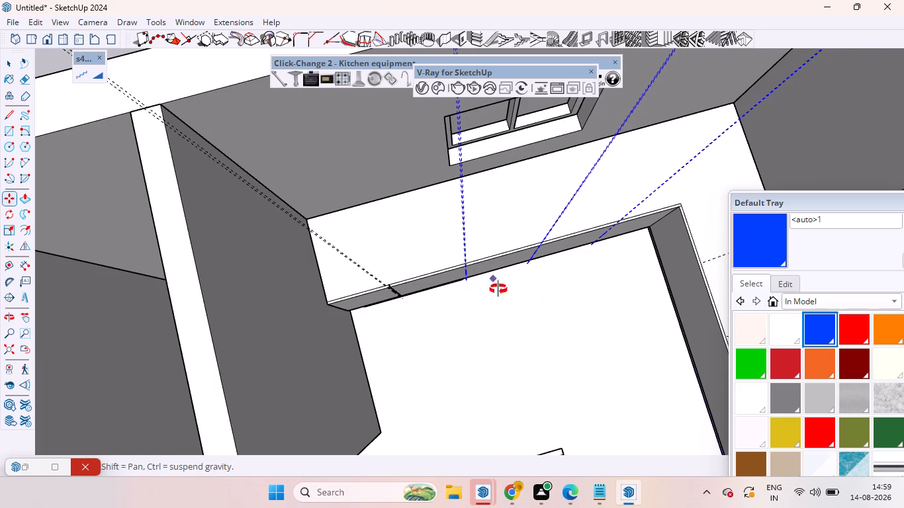
pyautogui.moveTo(498, 289); pyautogui.dragTo(526, 309, button='middle')
pyautogui.scroll(10, 526, 244)
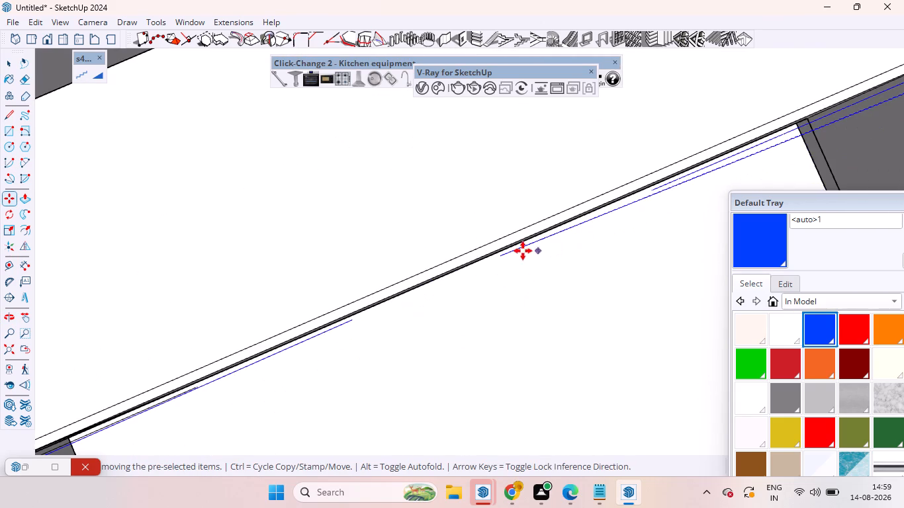
pyautogui.click(524, 253)
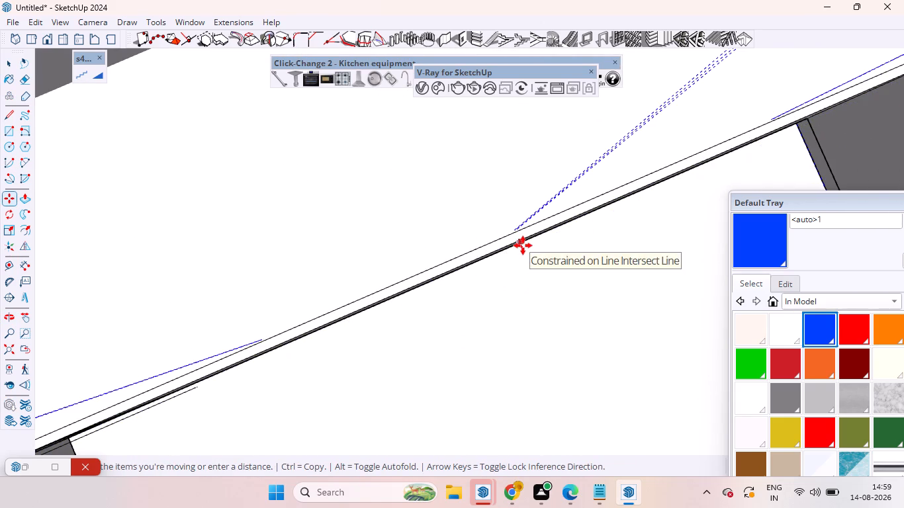
pyautogui.scroll(10, 522, 245)
pyautogui.scroll(-6, 522, 245)
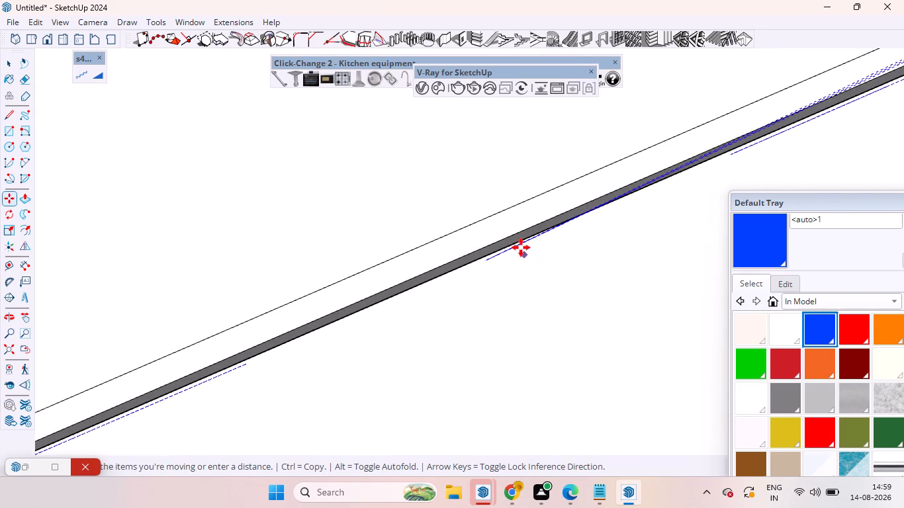
pyautogui.click(510, 241)
pyautogui.scroll(-8, 514, 259)
pyautogui.scroll(-8, 586, 244)
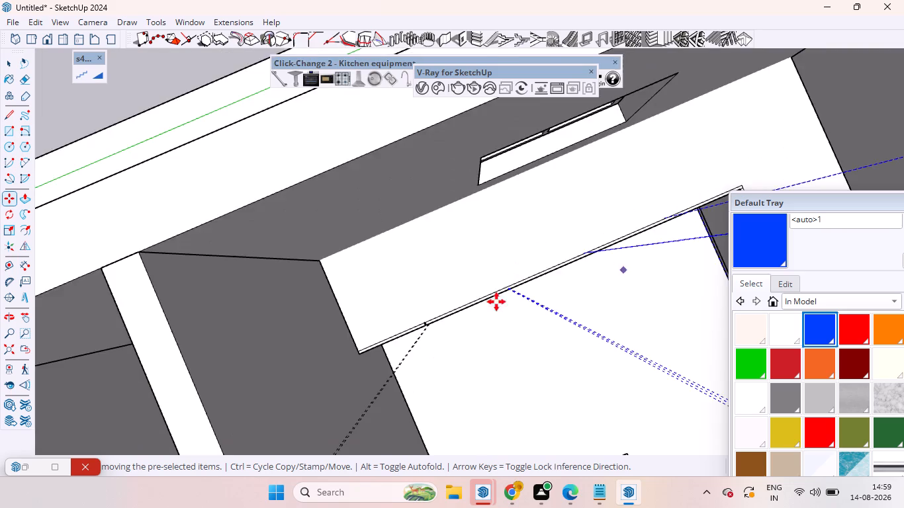
pyautogui.scroll(-8, 531, 210)
pyautogui.press('space')
pyautogui.click(262, 142)
# Draw a narrow rectangle on the first counter front at the second guide pair, from the countertop's underside to the front's bottom edge.
pyautogui.scroll(-2, 537, 256)
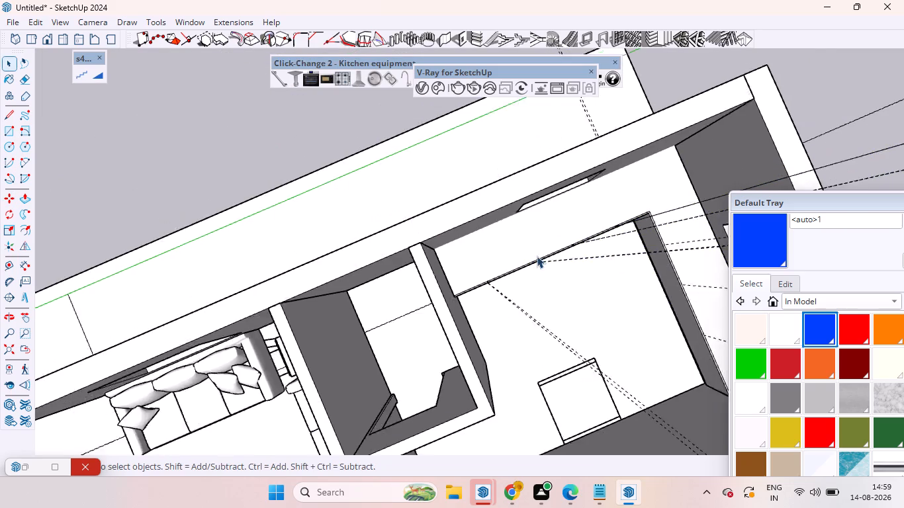
pyautogui.scroll(-4, 537, 256)
pyautogui.scroll(1, 551, 285)
pyautogui.moveTo(551, 285); pyautogui.dragTo(422, 147, button='middle')
pyautogui.scroll(12, 536, 232)
pyautogui.moveTo(518, 309); pyautogui.dragTo(518, 269, button='middle')
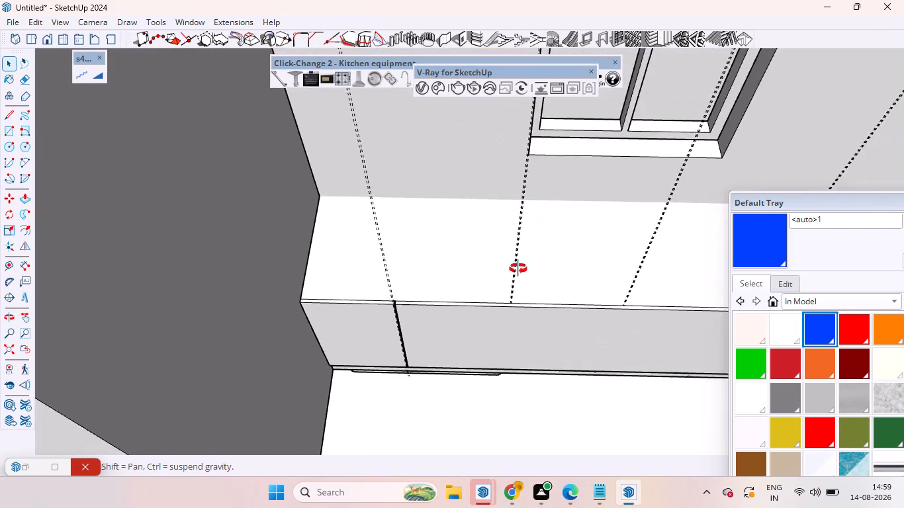
pyautogui.moveTo(518, 269); pyautogui.dragTo(518, 241, button='middle')
pyautogui.scroll(9, 512, 249)
pyautogui.scroll(-1, 506, 302)
pyautogui.scroll(3, 506, 302)
pyautogui.moveTo(508, 292); pyautogui.dragTo(510, 254, button='middle')
pyautogui.scroll(3, 510, 252)
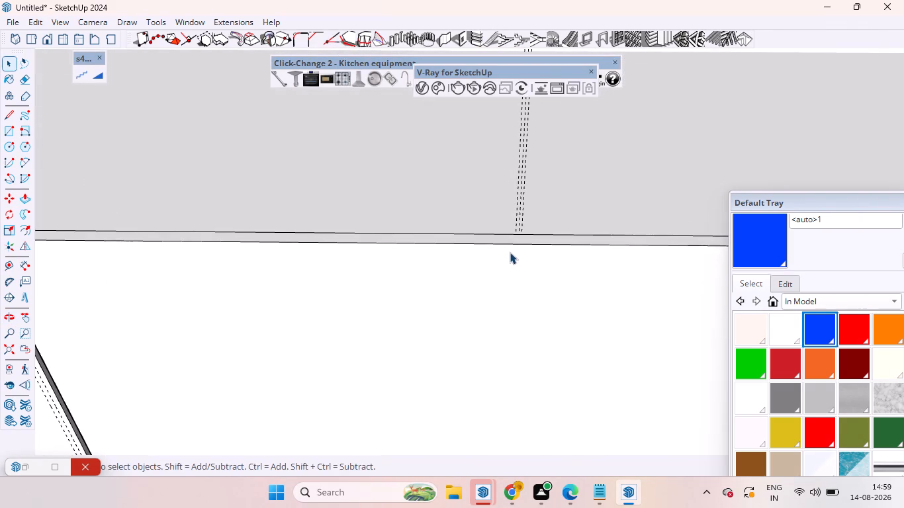
pyautogui.press('r')
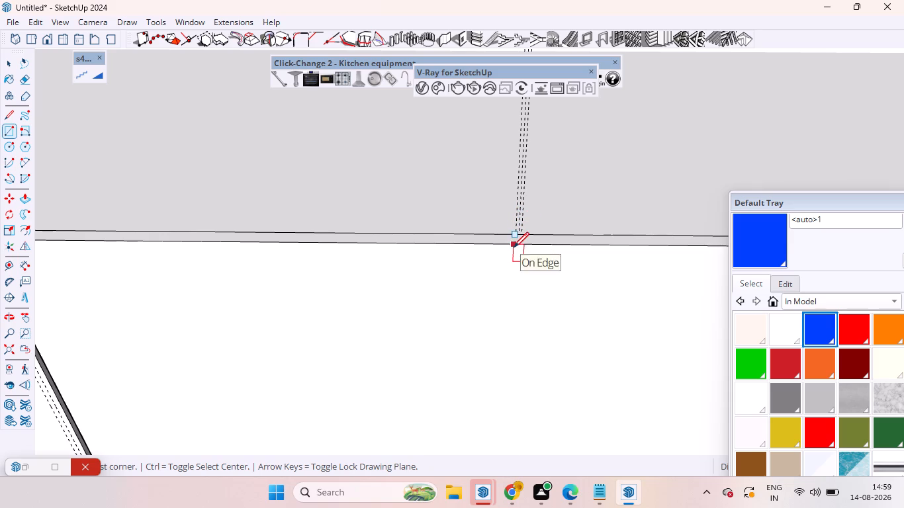
pyautogui.click(516, 246)
pyautogui.scroll(-14, 522, 331)
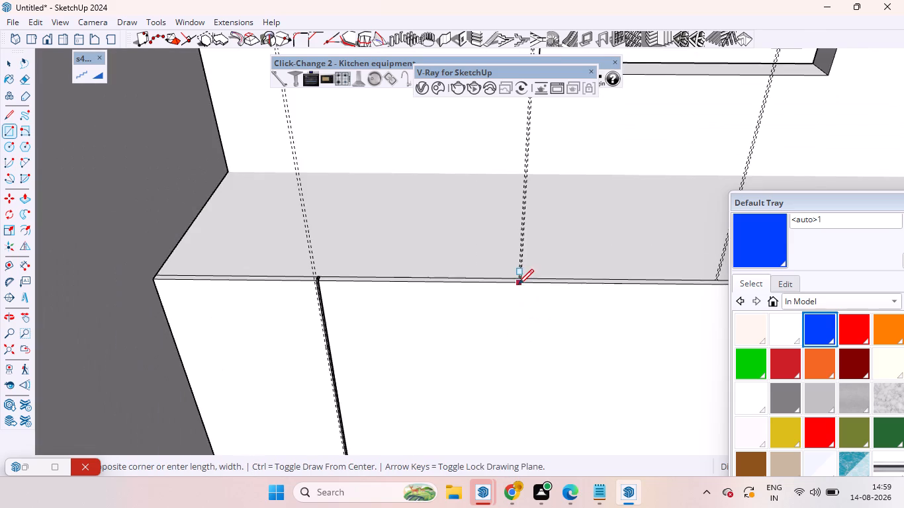
pyautogui.scroll(-7, 518, 284)
pyautogui.scroll(6, 508, 414)
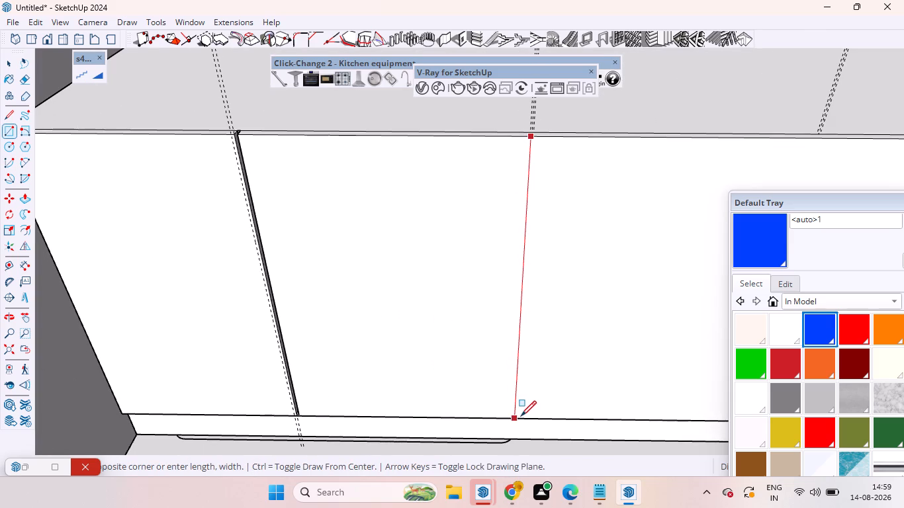
pyautogui.scroll(4, 524, 421)
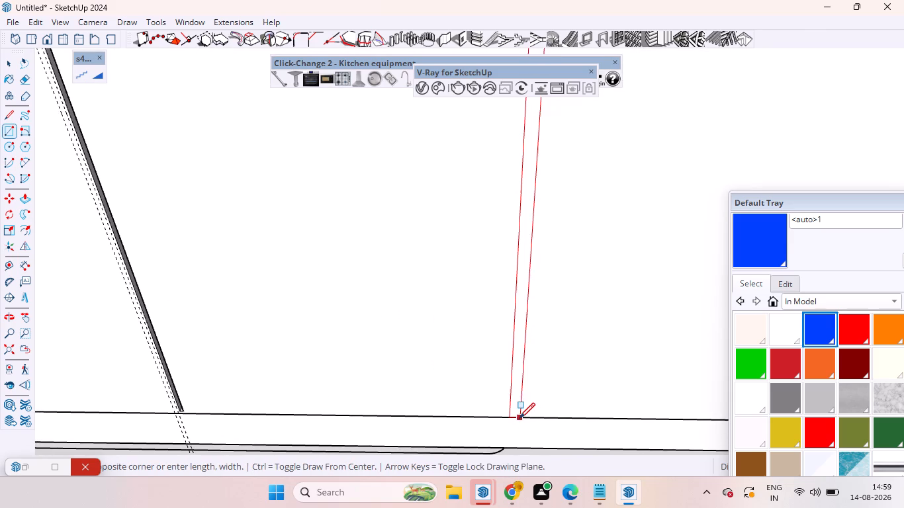
pyautogui.click(518, 417)
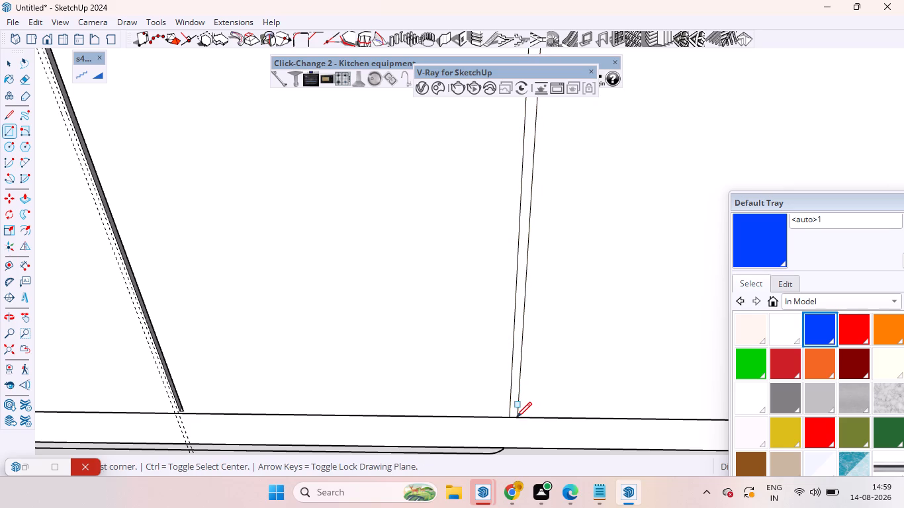
pyautogui.scroll(-7, 505, 422)
# Push the narrow strip at the second guide pair into the first counter front, repeating the previous push depth.
pyautogui.press('space')
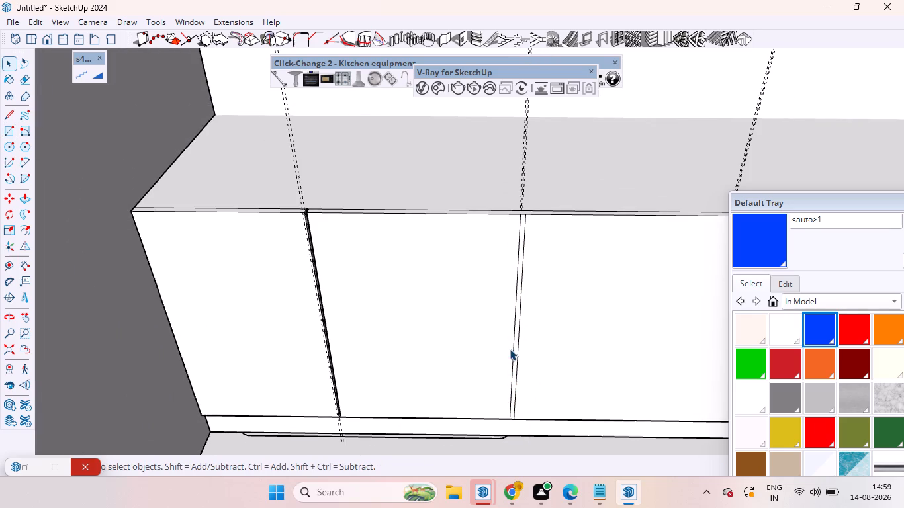
pyautogui.click(515, 354)
pyautogui.click(515, 354)
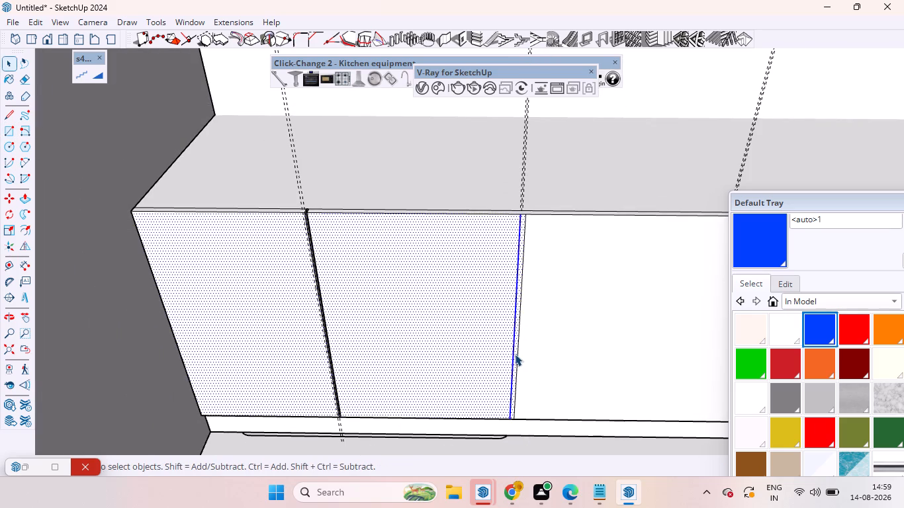
pyautogui.doubleClick(516, 354)
pyautogui.scroll(7, 512, 352)
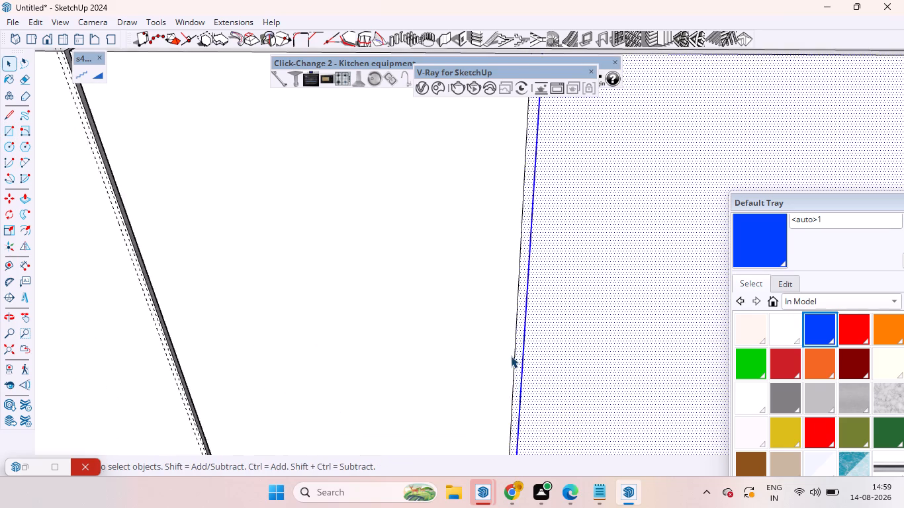
pyautogui.scroll(2, 511, 356)
pyautogui.scroll(-8, 514, 337)
pyautogui.moveTo(514, 254); pyautogui.dragTo(518, 347, button='middle')
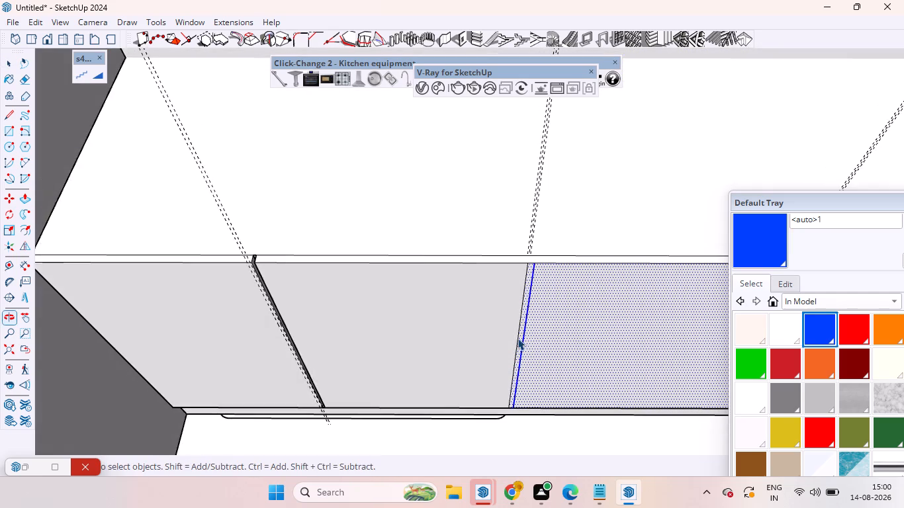
pyautogui.scroll(6, 540, 290)
pyautogui.click(517, 299)
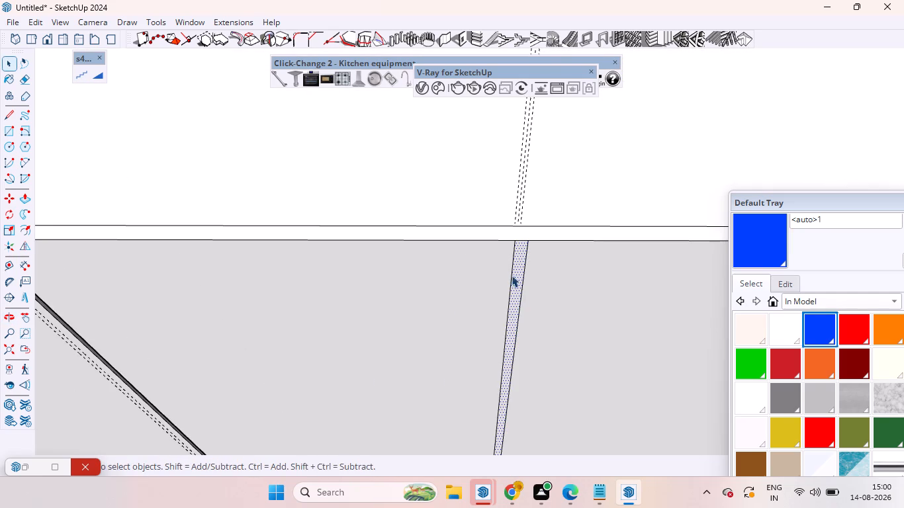
pyautogui.press('p')
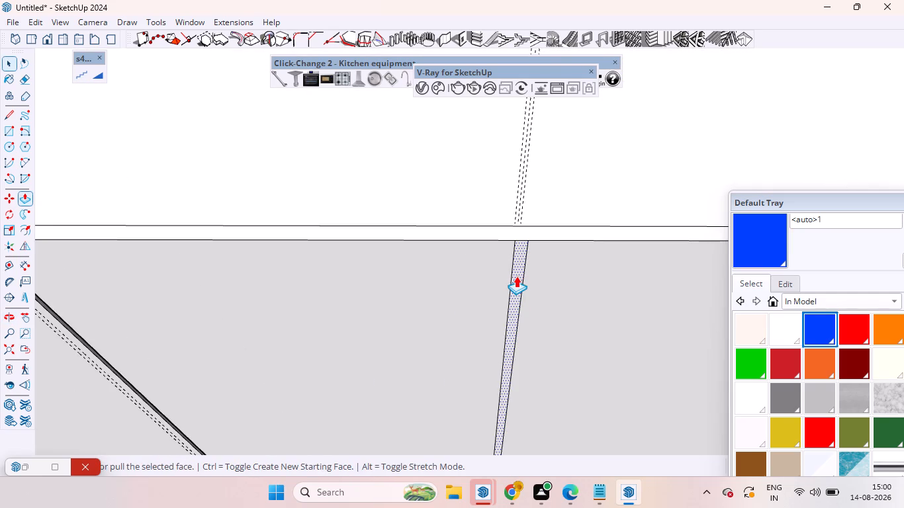
pyautogui.doubleClick(516, 276)
pyautogui.scroll(-15, 505, 286)
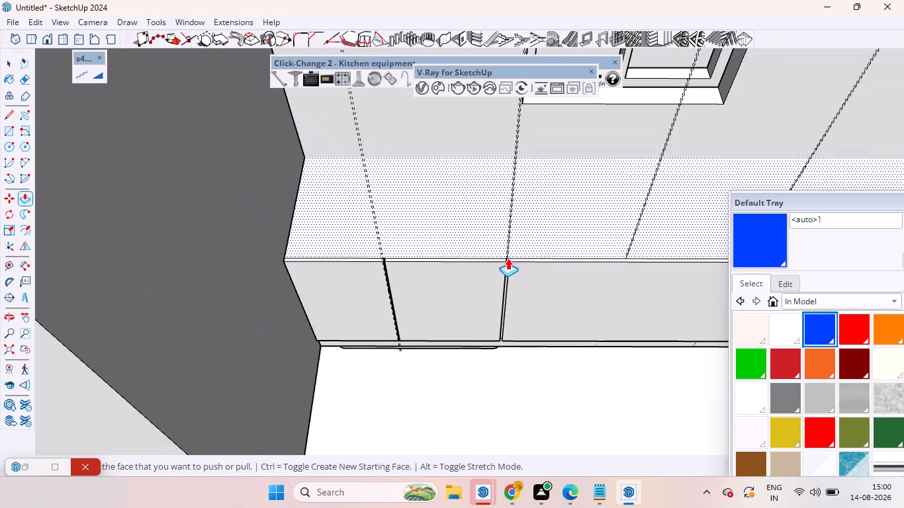
pyautogui.scroll(-7, 509, 292)
pyautogui.press('space')
# Draw a narrow rectangle on the first counter front at the third guide pair, from the countertop's underside to the front's bottom edge.
pyautogui.moveTo(563, 336); pyautogui.dragTo(530, 268, button='middle')
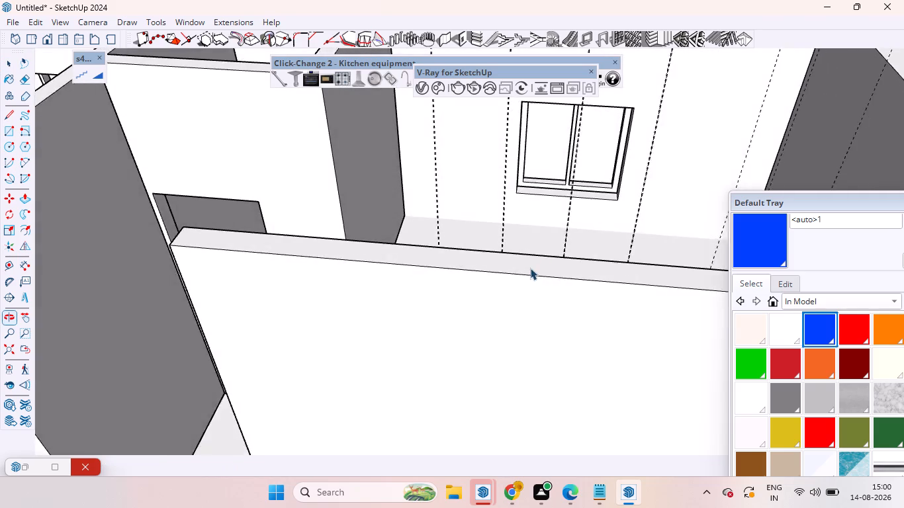
pyautogui.scroll(5, 530, 268)
pyautogui.moveTo(525, 200); pyautogui.dragTo(531, 302, button='middle')
pyautogui.scroll(10, 530, 306)
pyautogui.moveTo(547, 353); pyautogui.dragTo(539, 290, button='middle')
pyautogui.press('r')
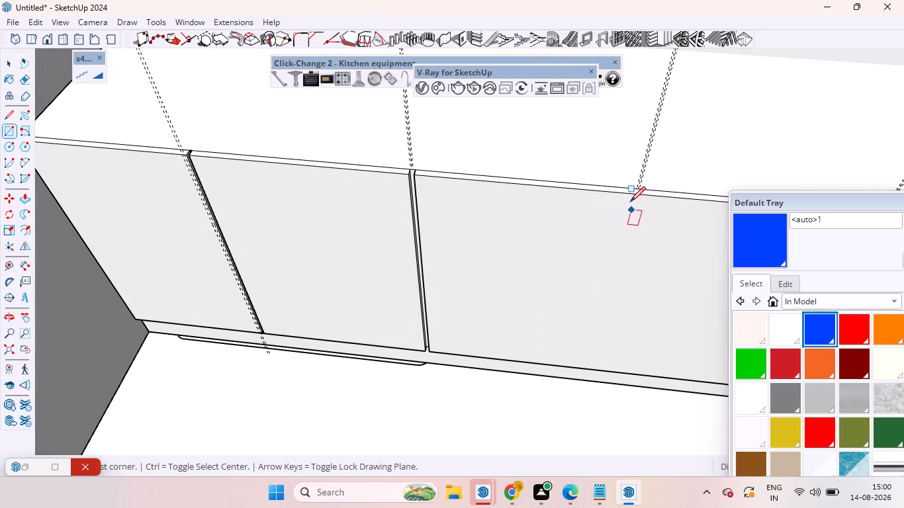
pyautogui.click(635, 196)
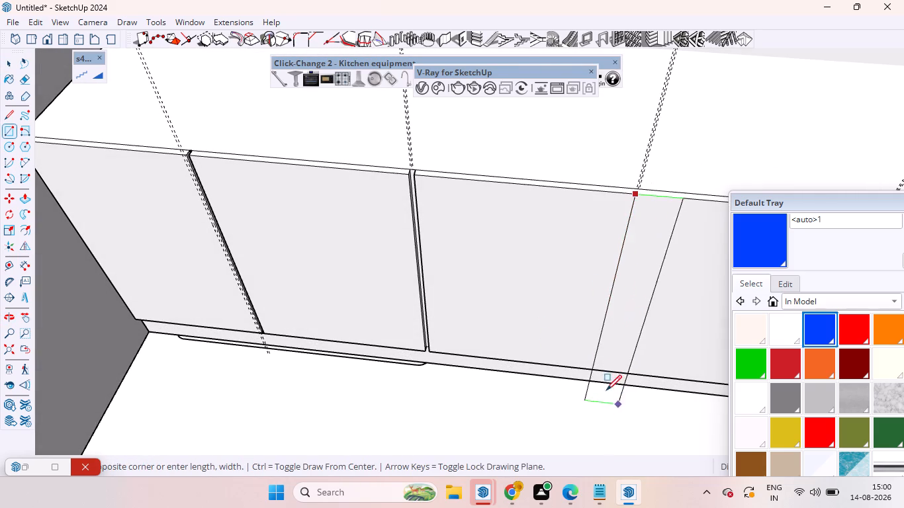
pyautogui.scroll(5, 592, 370)
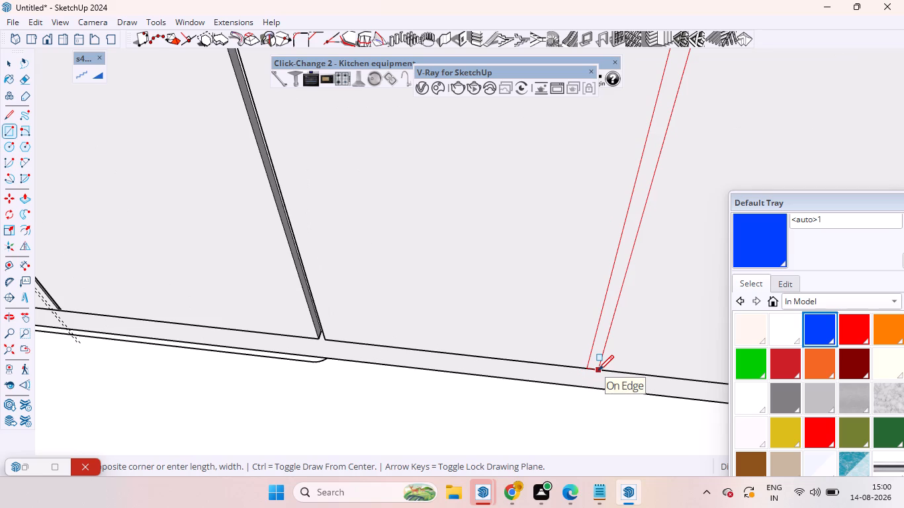
pyautogui.click(595, 368)
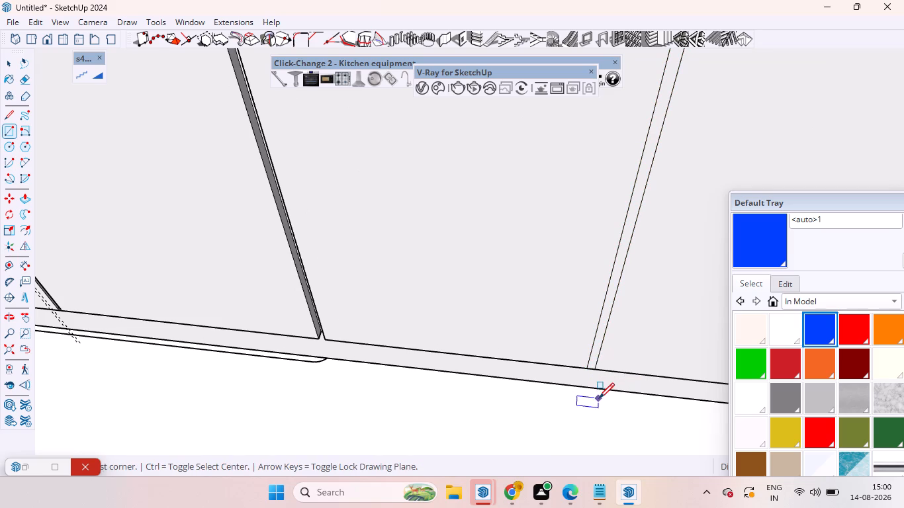
# Push the narrow strip at the third guide pair into the first counter front, repeating the previous push depth.
pyautogui.press('space')
pyautogui.press('p')
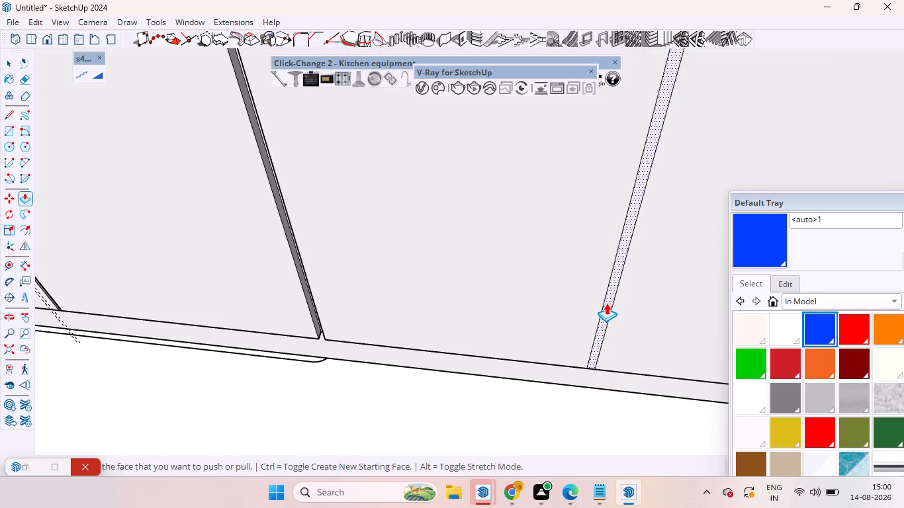
pyautogui.doubleClick(606, 303)
pyautogui.scroll(-5, 574, 377)
pyautogui.scroll(1, 574, 377)
pyautogui.scroll(-10, 574, 377)
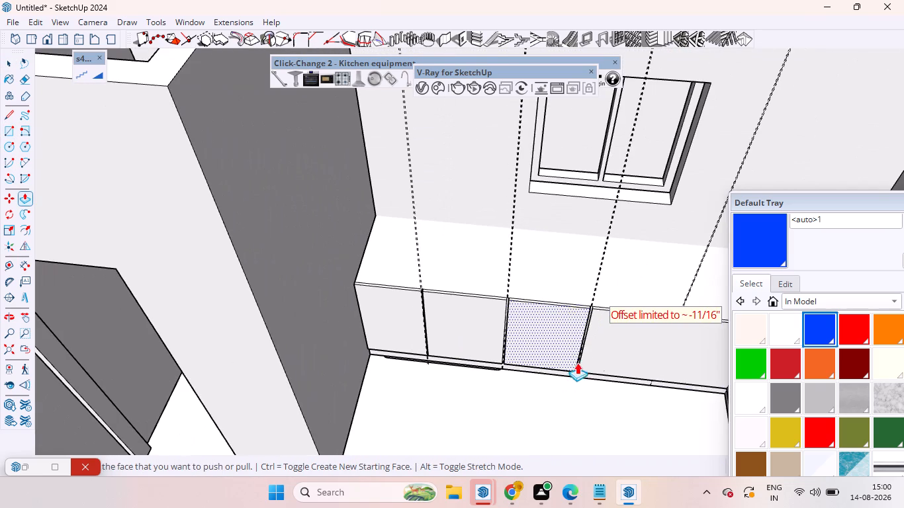
pyautogui.press('space')
pyautogui.scroll(-4, 545, 371)
pyautogui.scroll(6, 628, 365)
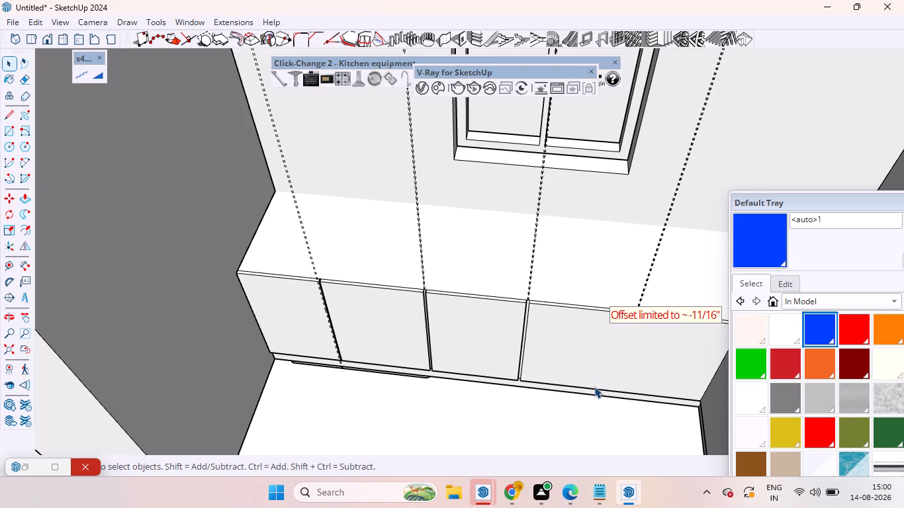
# Draw a narrow rectangle on the first counter front at the fourth guide pair, from the countertop's underside to the front's bottom edge.
pyautogui.press('r')
pyautogui.scroll(9, 631, 316)
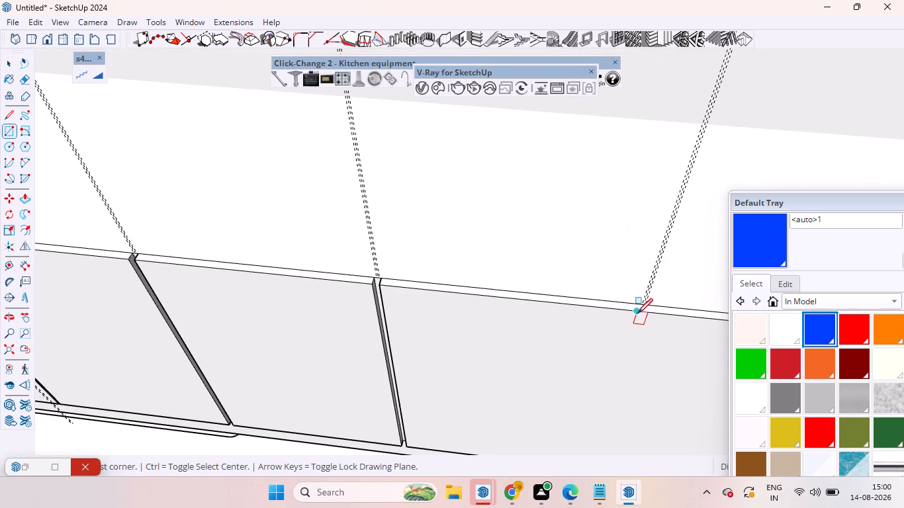
pyautogui.click(639, 313)
pyautogui.scroll(-13, 625, 394)
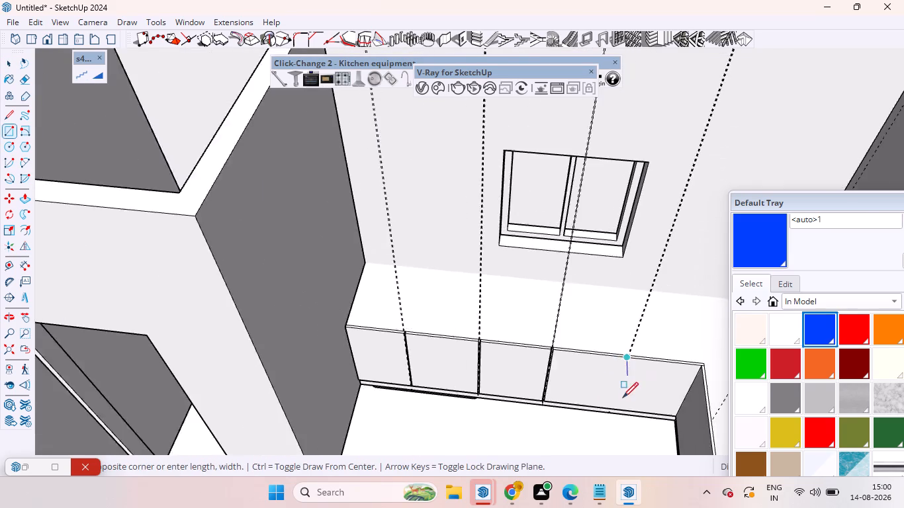
pyautogui.scroll(17, 623, 402)
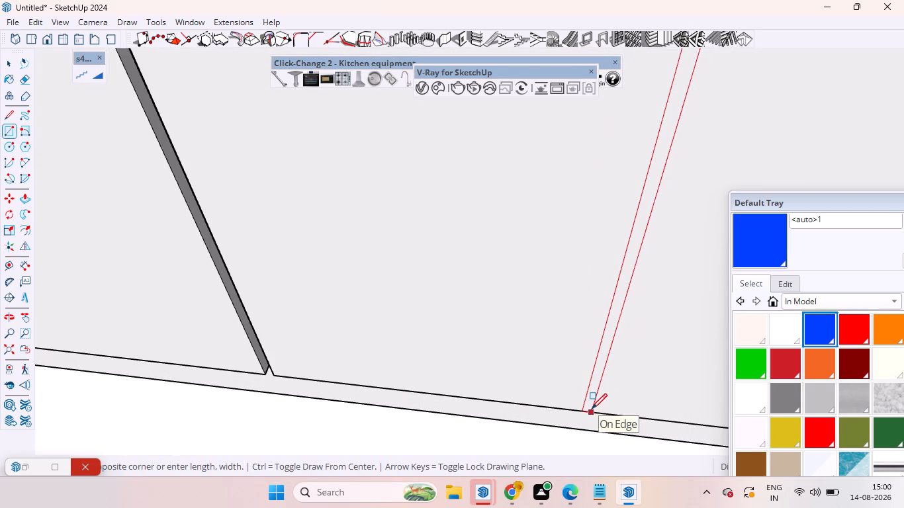
pyautogui.click(592, 409)
# Push the narrow strip at the fourth guide pair into the first counter front, repeating the previous push depth.
pyautogui.press('space')
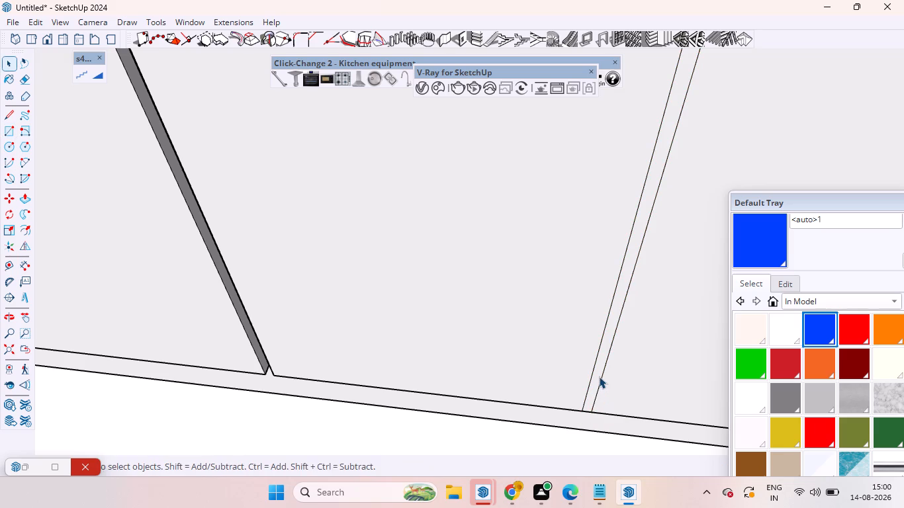
pyautogui.press('p')
pyautogui.doubleClick(597, 361)
pyautogui.scroll(-3, 515, 424)
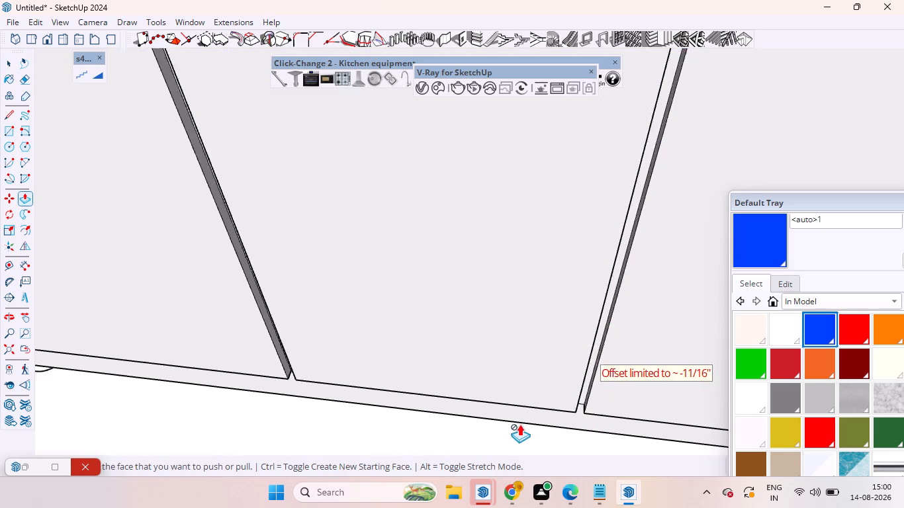
pyautogui.scroll(-4, 520, 424)
pyautogui.scroll(1, 524, 426)
pyautogui.scroll(-7, 525, 427)
pyautogui.press('space')
pyautogui.scroll(-4, 482, 414)
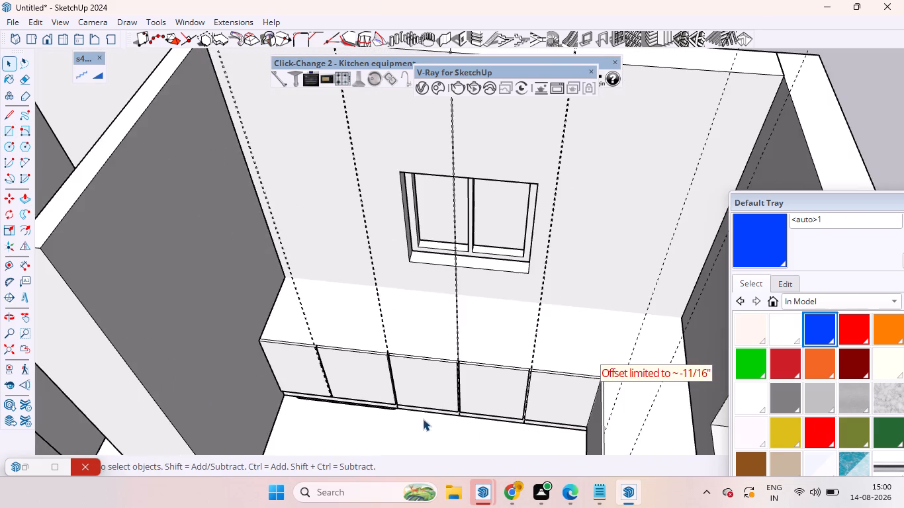
# Draw a narrow rectangle on the second counter's front at the guide nearest the inner corner, from the countertop's underside to the front's bottom edge.
pyautogui.moveTo(437, 427); pyautogui.dragTo(605, 413, button='middle')
pyautogui.scroll(-6, 615, 339)
pyautogui.scroll(6, 619, 390)
pyautogui.moveTo(666, 396); pyautogui.dragTo(752, 383, button='middle')
pyautogui.scroll(9, 637, 216)
pyautogui.scroll(-8, 445, 311)
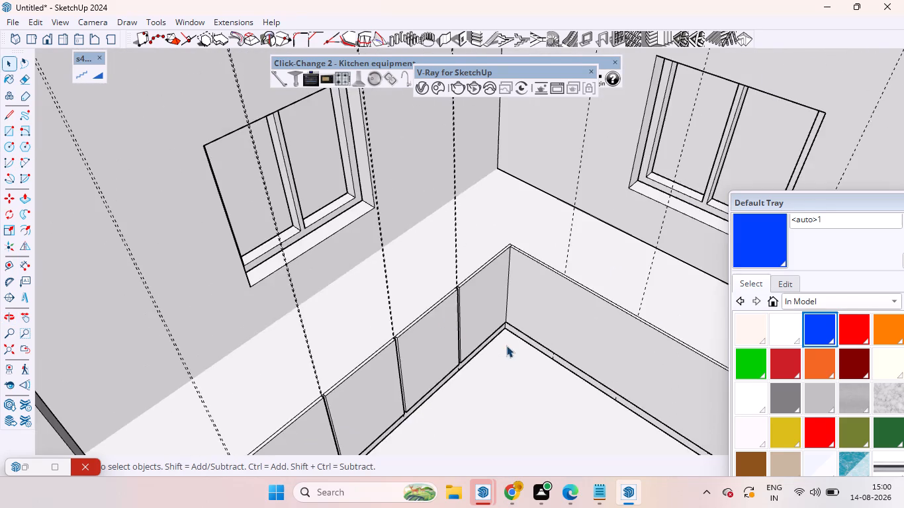
pyautogui.scroll(-5, 510, 347)
pyautogui.moveTo(525, 359); pyautogui.dragTo(629, 316, button='middle')
pyautogui.scroll(6, 617, 335)
pyautogui.moveTo(555, 348); pyautogui.dragTo(544, 348, button='middle')
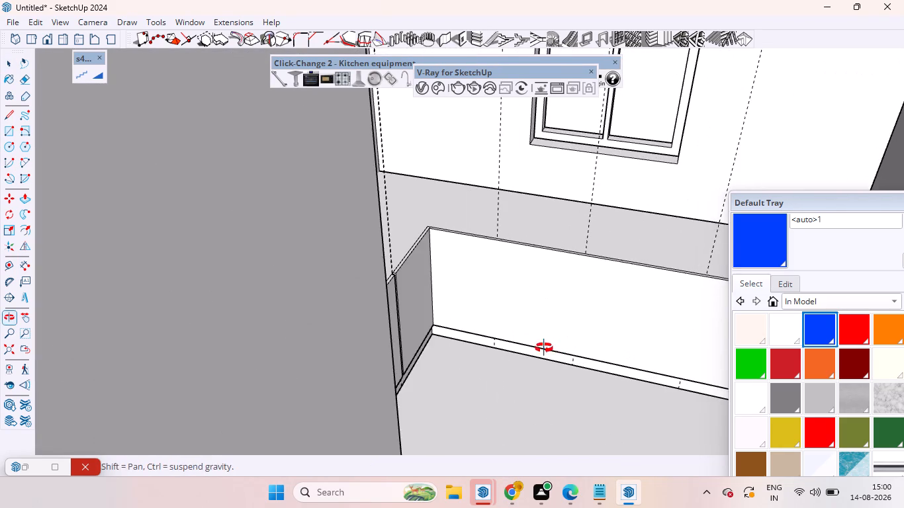
pyautogui.moveTo(544, 348); pyautogui.dragTo(510, 331, button='middle')
pyautogui.press('r')
pyautogui.scroll(9, 473, 247)
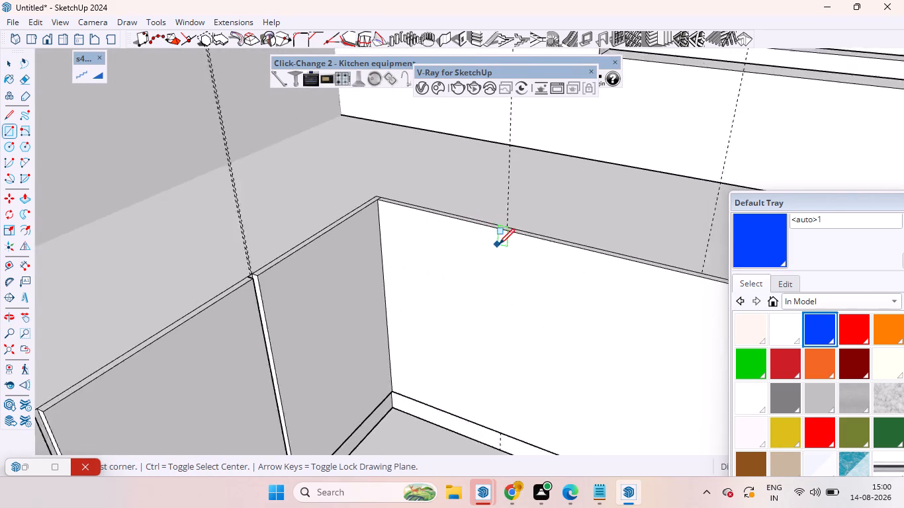
pyautogui.scroll(2, 499, 244)
pyautogui.moveTo(512, 243); pyautogui.dragTo(565, 241, button='middle')
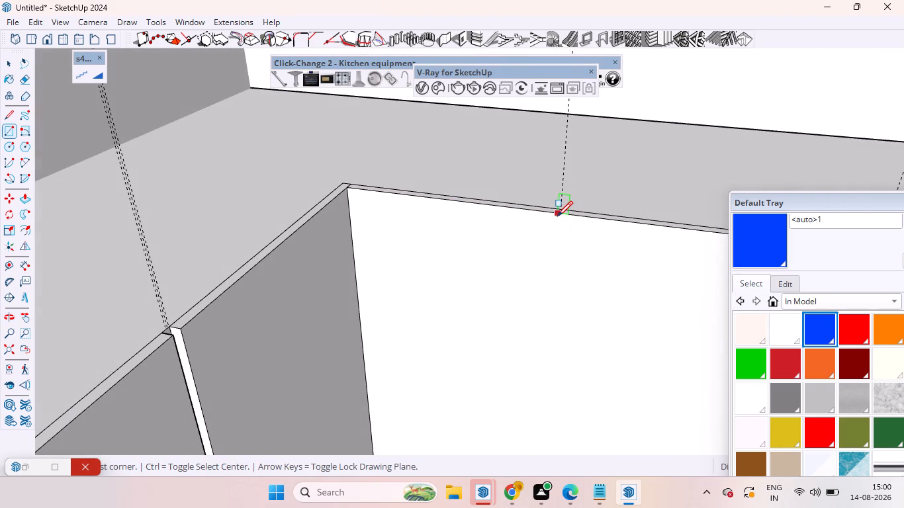
pyautogui.click(557, 216)
pyautogui.scroll(-14, 528, 400)
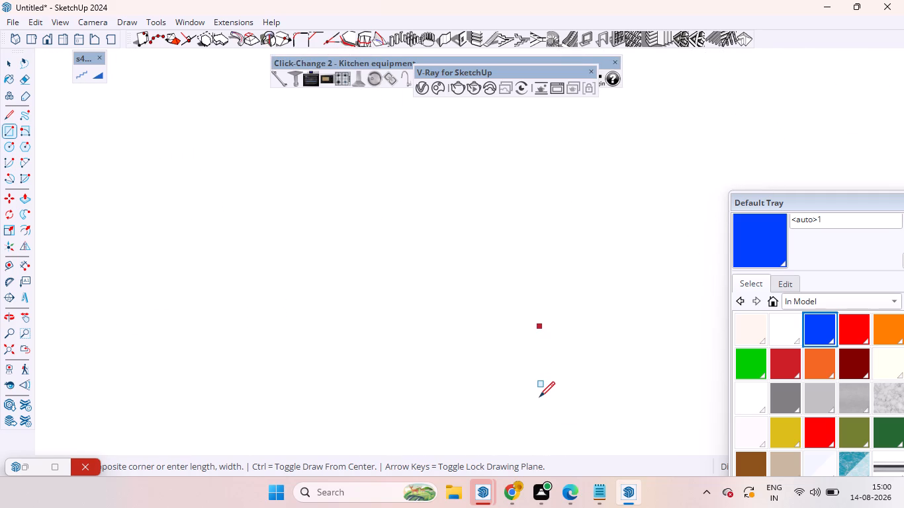
pyautogui.moveTo(539, 397); pyautogui.dragTo(471, 399, button='middle')
pyautogui.click(9, 348)
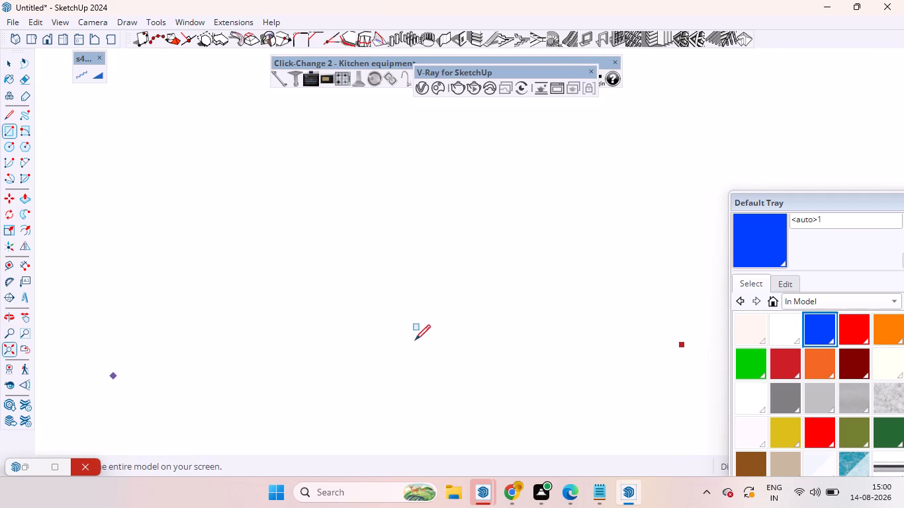
pyautogui.scroll(-6, 480, 146)
pyautogui.scroll(4, 469, 105)
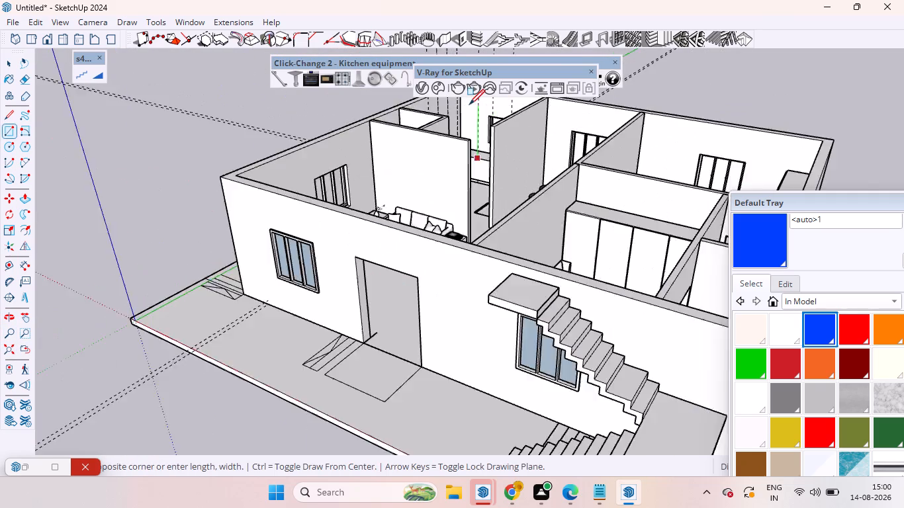
pyautogui.scroll(17, 469, 105)
pyautogui.scroll(5, 480, 321)
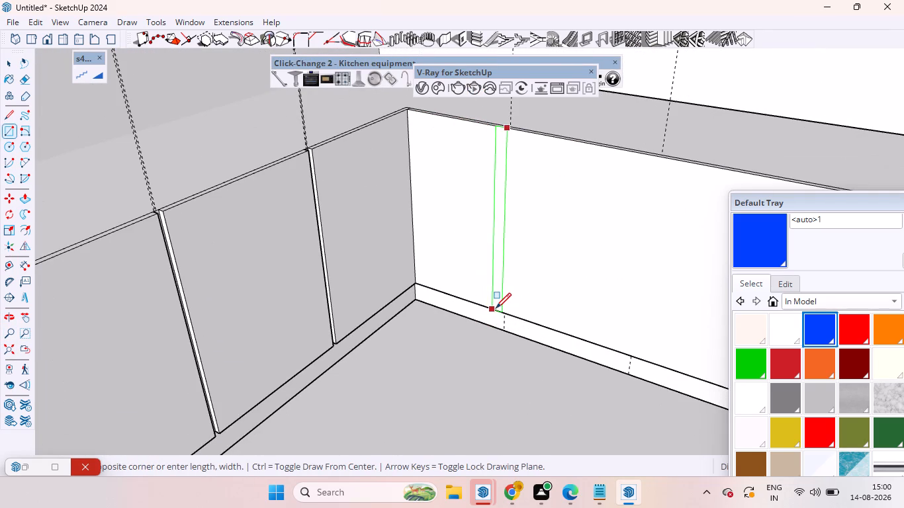
pyautogui.scroll(6, 496, 311)
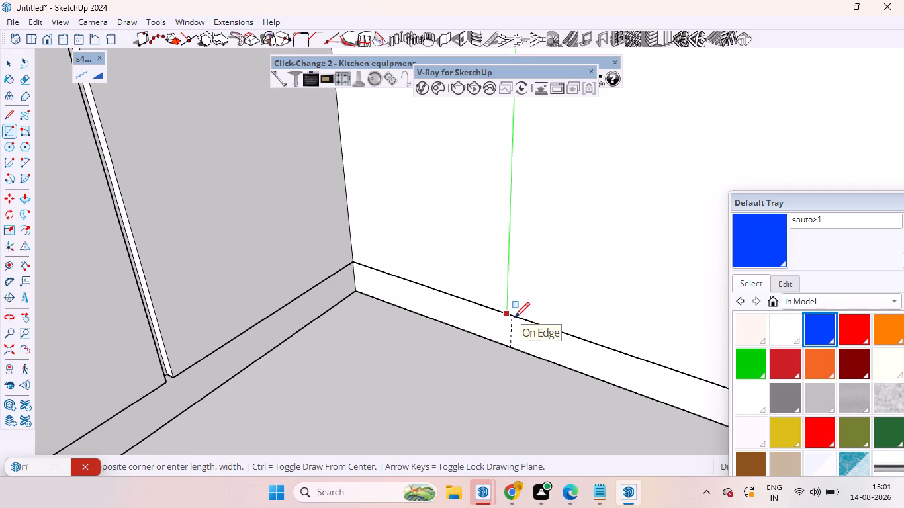
pyautogui.scroll(14, 515, 317)
pyautogui.scroll(-1, 514, 311)
pyautogui.scroll(2, 514, 311)
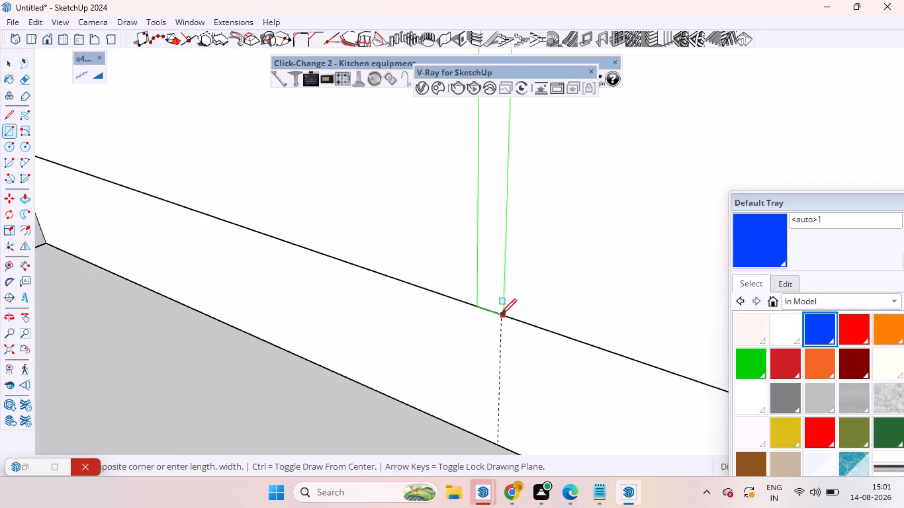
pyautogui.click(500, 314)
# Push the narrow strip nearest the inner corner into the second counter's front, repeating the previous push depth.
pyautogui.press('space')
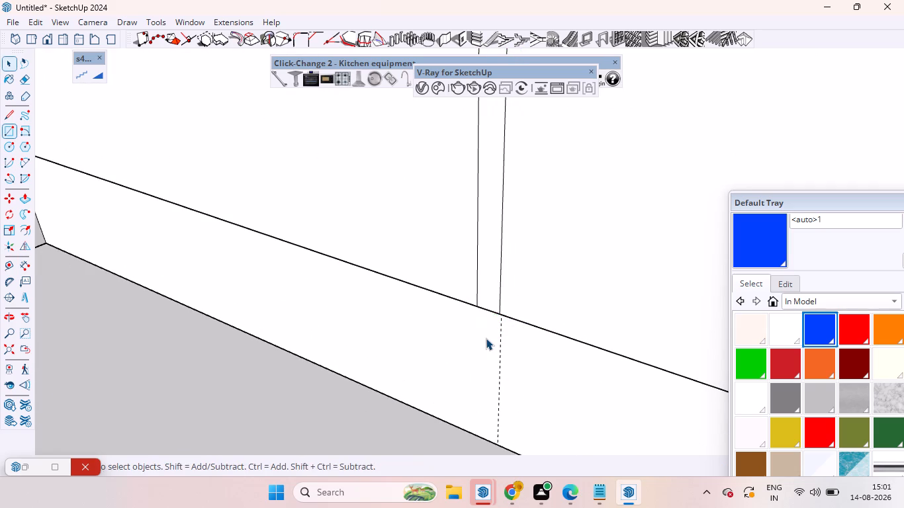
pyautogui.press('p')
pyautogui.doubleClick(487, 276)
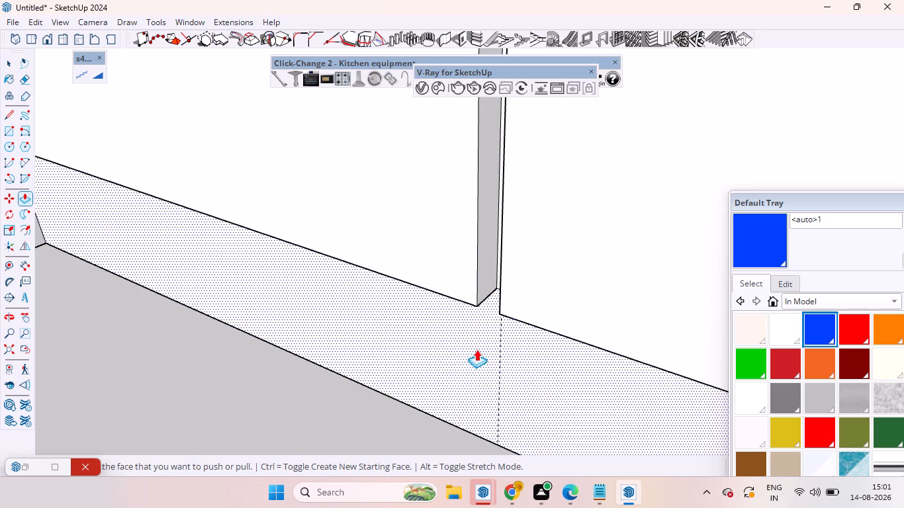
pyautogui.scroll(-16, 439, 358)
pyautogui.scroll(-8, 452, 364)
pyautogui.moveTo(426, 348); pyautogui.dragTo(570, 362, button='middle')
pyautogui.scroll(-6, 484, 380)
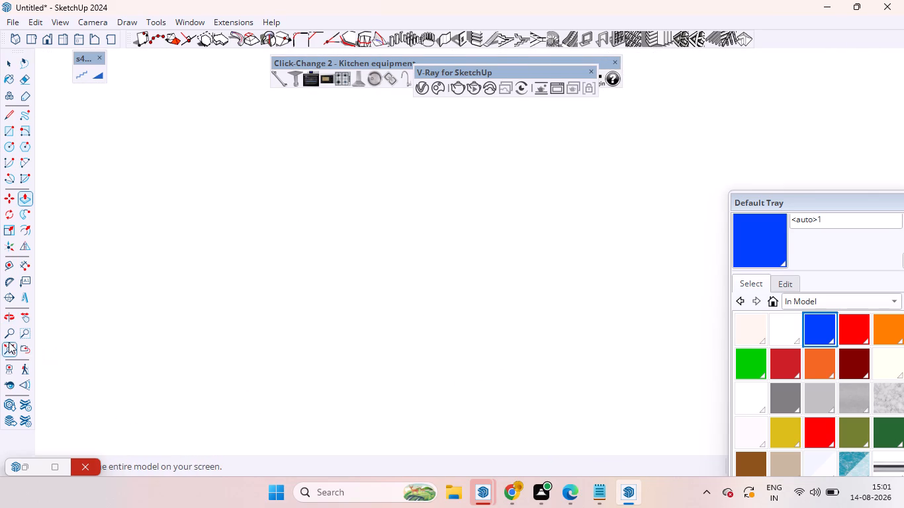
pyautogui.click(7, 342)
pyautogui.scroll(-5, 523, 313)
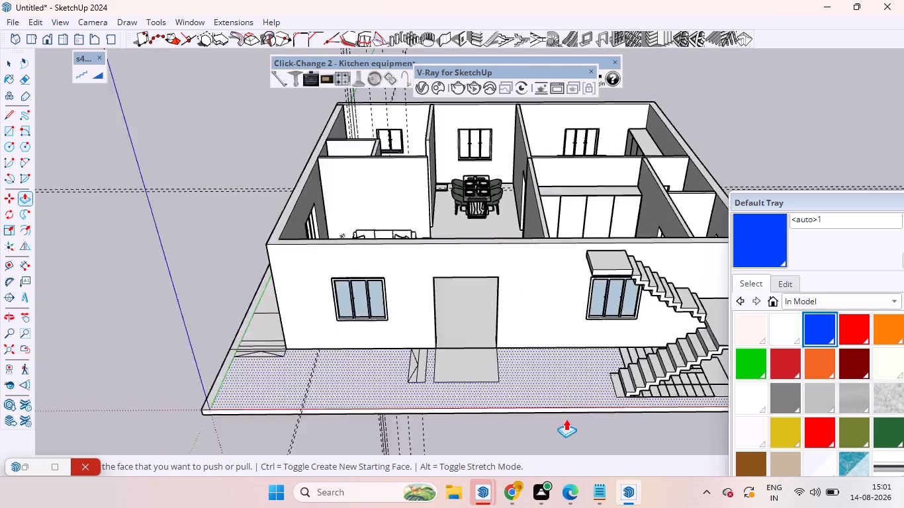
# Draw a narrow rectangle on the second counter's front at the second guide from the inner corner, from the countertop's underside to the front's bottom edge.
pyautogui.scroll(-3, 566, 419)
pyautogui.scroll(-7, 525, 326)
pyautogui.scroll(20, 457, 210)
pyautogui.scroll(5, 457, 210)
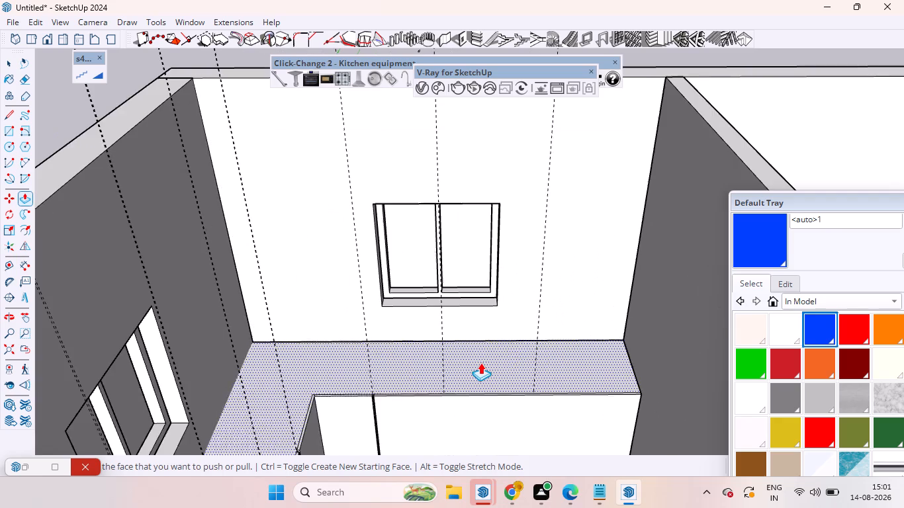
pyautogui.moveTo(453, 423); pyautogui.dragTo(444, 379, button='middle')
pyautogui.scroll(-6, 449, 408)
pyautogui.moveTo(485, 409); pyautogui.dragTo(435, 388, button='middle')
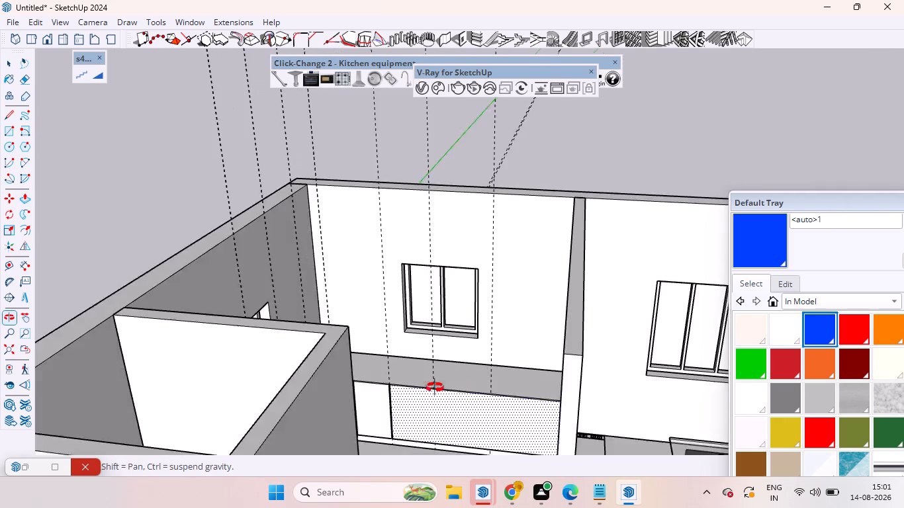
pyautogui.moveTo(435, 388); pyautogui.dragTo(435, 378, button='middle')
pyautogui.scroll(5, 420, 300)
pyautogui.scroll(1, 462, 437)
pyautogui.scroll(-8, 462, 418)
pyautogui.moveTo(543, 446); pyautogui.dragTo(486, 394, button='middle')
pyautogui.scroll(-15, 462, 294)
pyautogui.scroll(10, 480, 364)
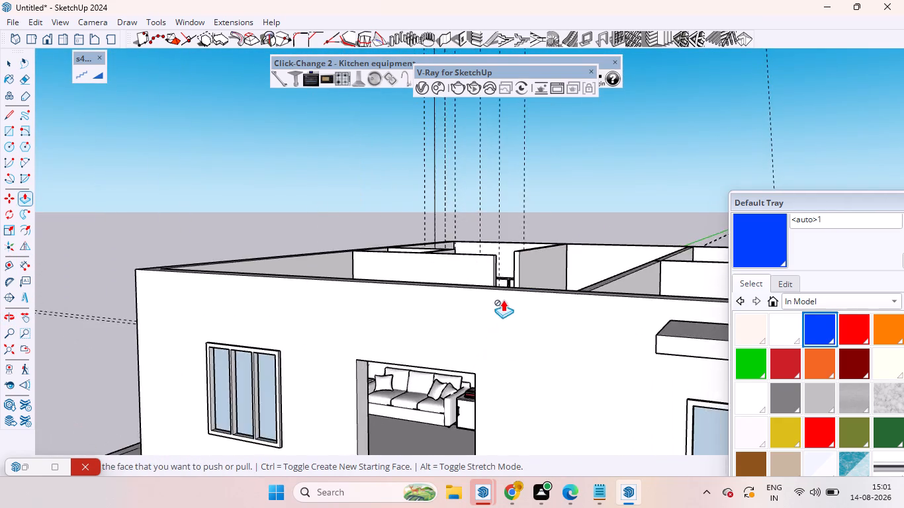
pyautogui.scroll(4, 503, 300)
pyautogui.scroll(-15, 437, 404)
pyautogui.moveTo(487, 282); pyautogui.dragTo(489, 397, button='middle')
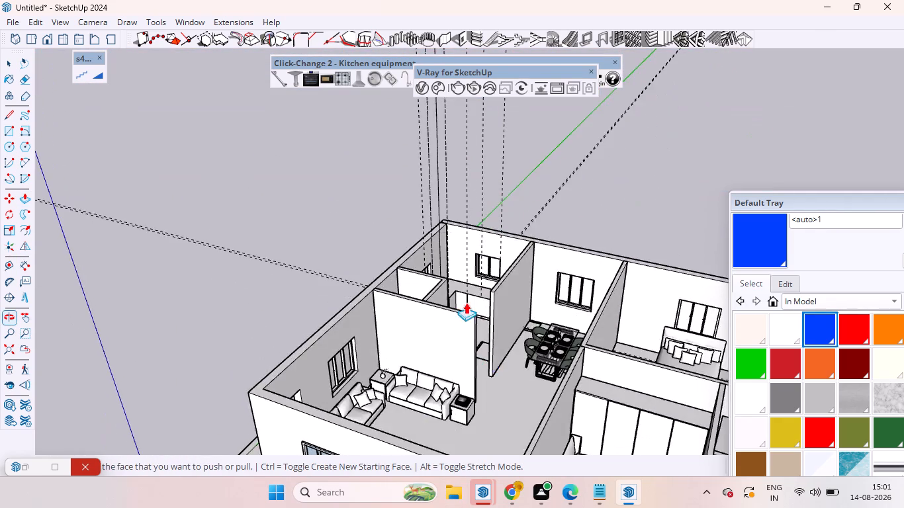
pyautogui.scroll(10, 449, 232)
pyautogui.moveTo(478, 417); pyautogui.dragTo(545, 417, button='middle')
pyautogui.scroll(3, 553, 414)
pyautogui.scroll(-1, 553, 414)
pyautogui.moveTo(552, 416); pyautogui.dragTo(529, 425, button='middle')
pyautogui.scroll(1, 529, 425)
pyautogui.press('space')
pyautogui.press('r')
pyautogui.scroll(2, 508, 347)
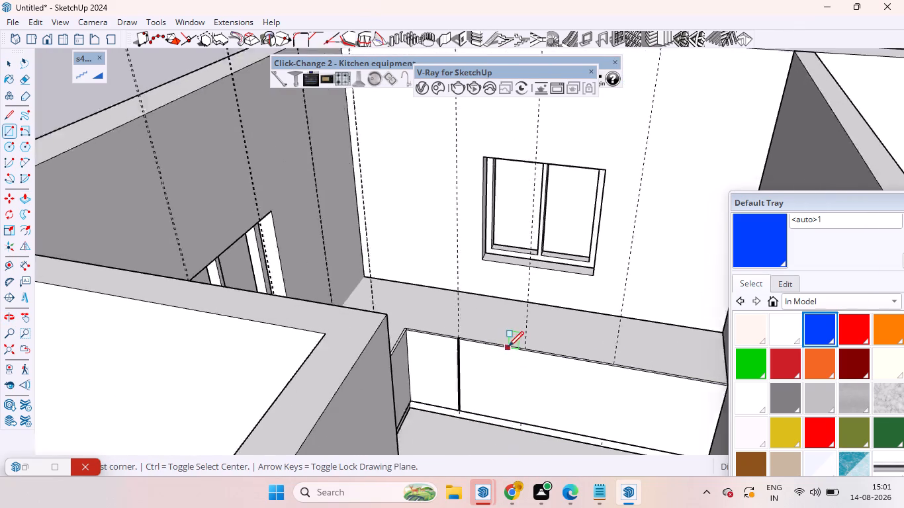
pyautogui.scroll(8, 508, 347)
pyautogui.click(545, 358)
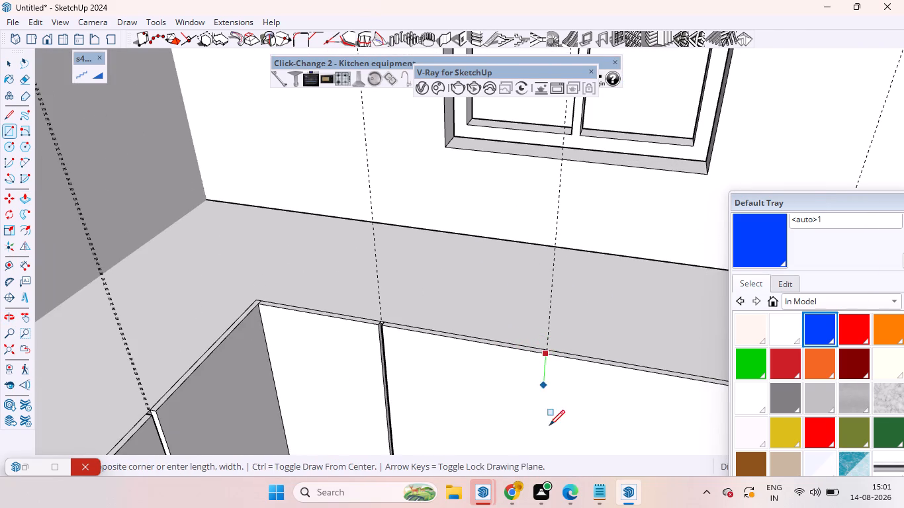
pyautogui.scroll(-14, 542, 393)
pyautogui.scroll(6, 543, 438)
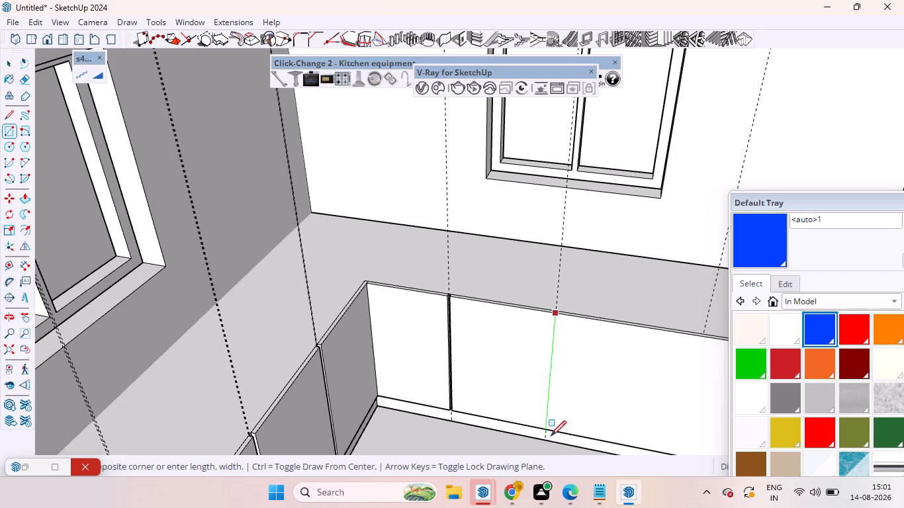
pyautogui.scroll(10, 537, 438)
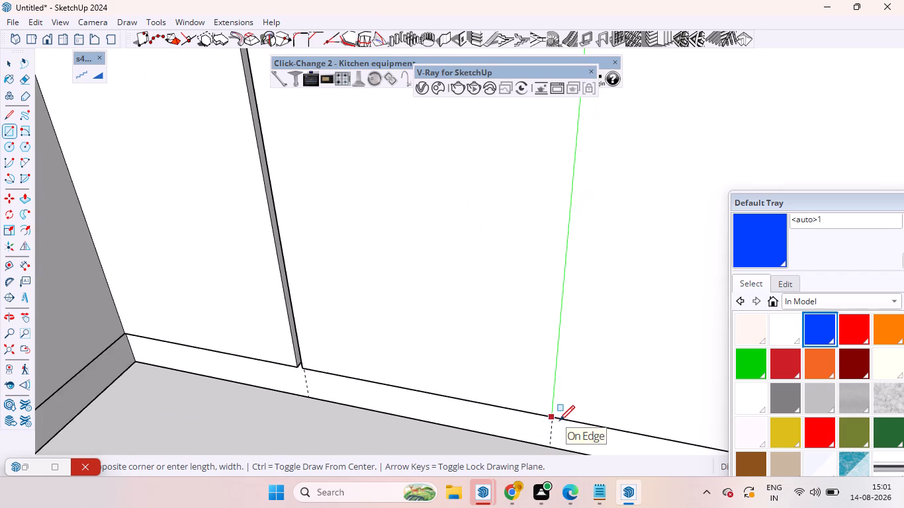
pyautogui.click(561, 421)
pyautogui.press('space')
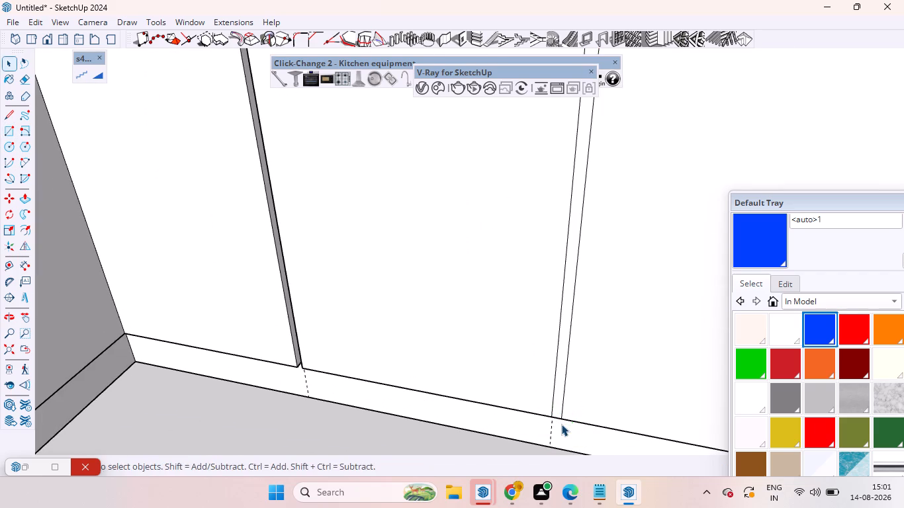
# Push the narrow strip at the second guide into the second counter's front, repeating the previous push depth.
pyautogui.press('p')
pyautogui.doubleClick(557, 398)
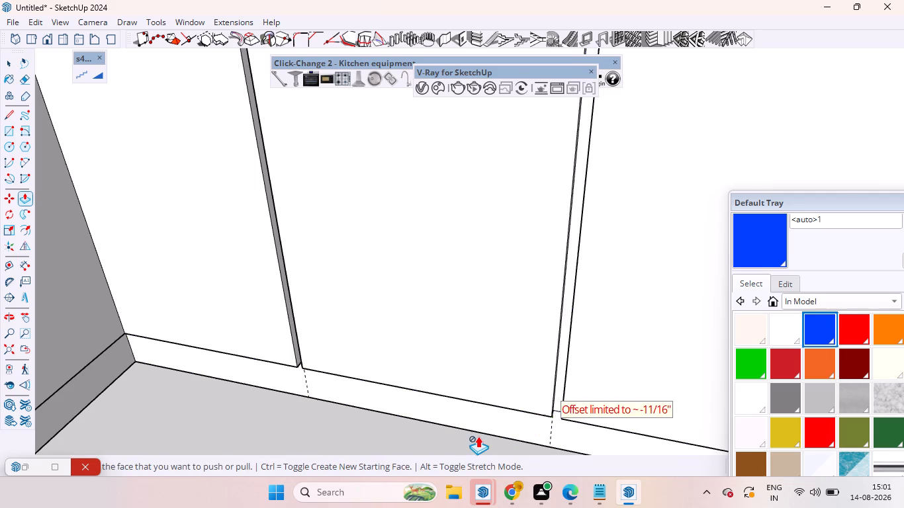
pyautogui.scroll(-9, 478, 436)
pyautogui.press('space')
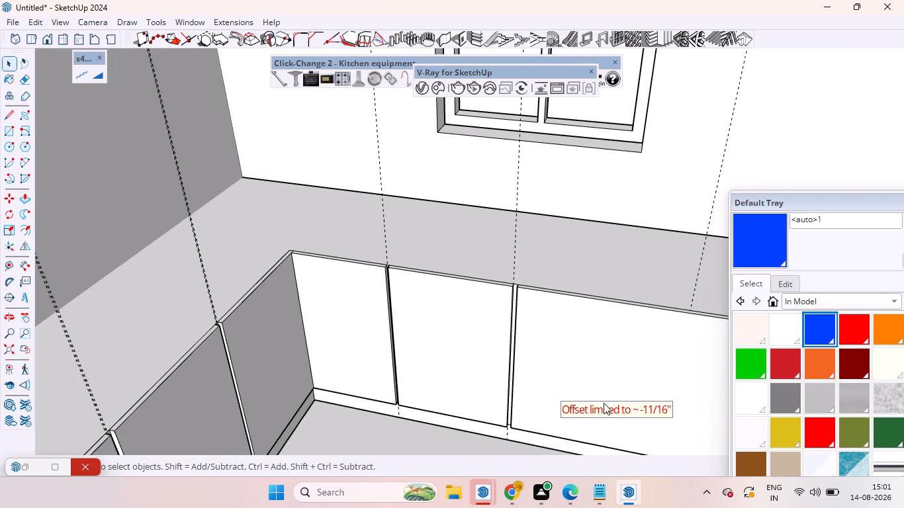
# Draw a narrow rectangle on the second counter's front at the third guide from the inner corner, down to the front's bottom edge.
pyautogui.press('r')
pyautogui.click(686, 316)
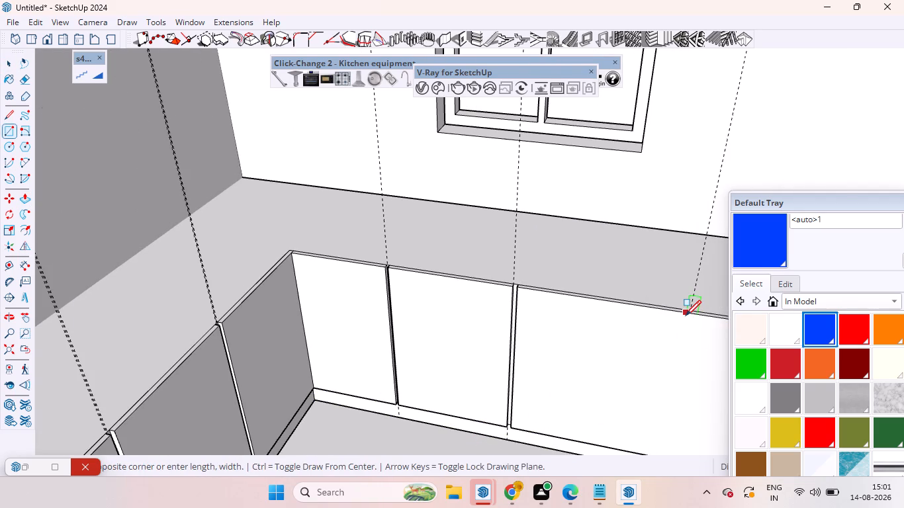
pyautogui.scroll(-4, 652, 439)
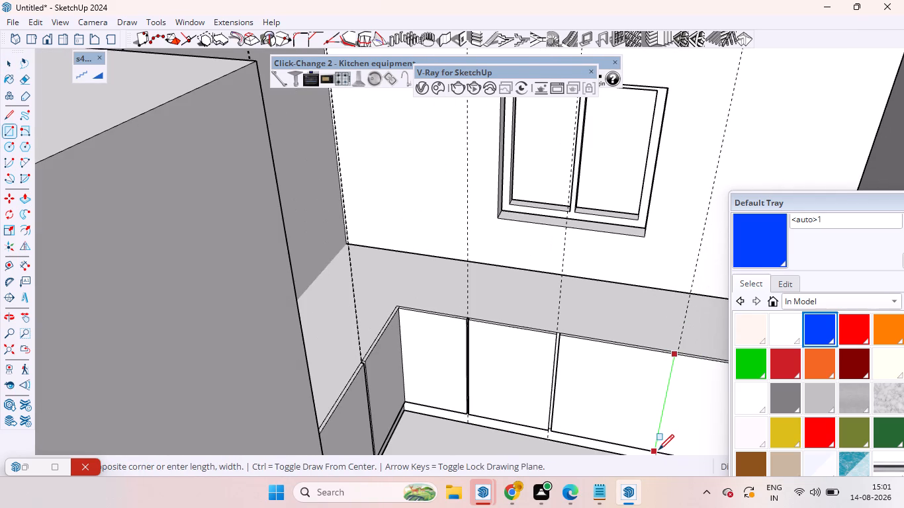
pyautogui.scroll(-8, 658, 450)
pyautogui.scroll(9, 672, 435)
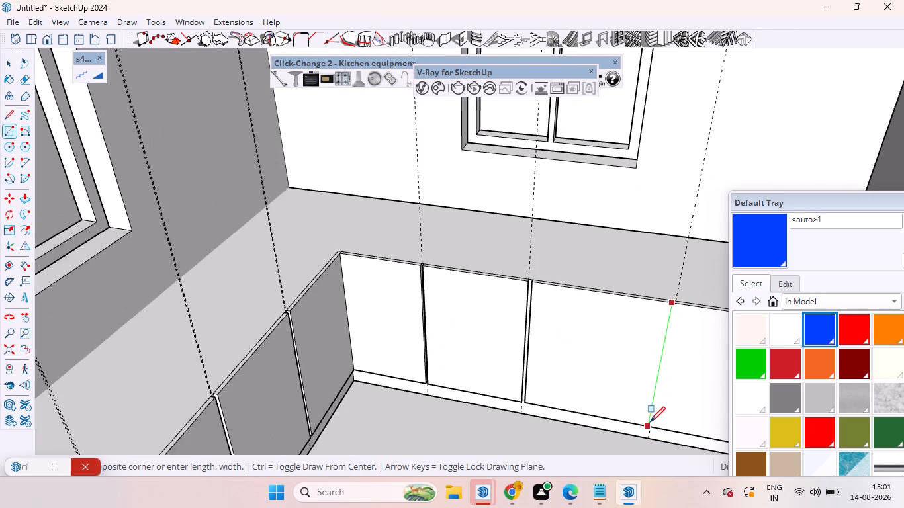
pyautogui.scroll(14, 656, 426)
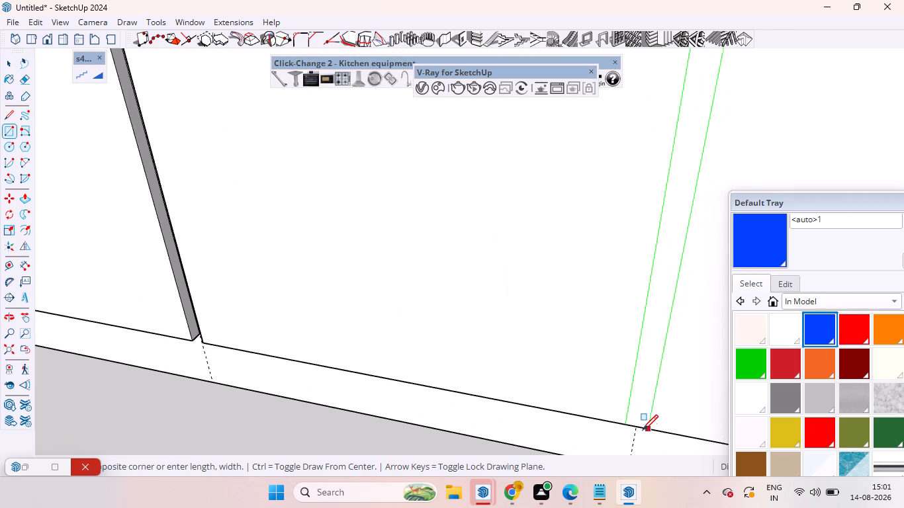
pyautogui.click(635, 430)
pyautogui.press('space')
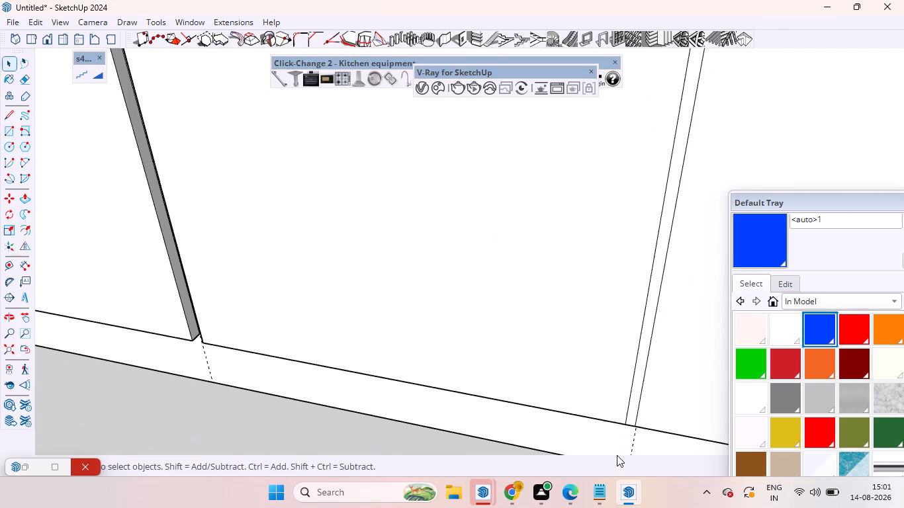
# Push the narrow strip at the third guide into the second counter's front, repeating the previous push depth.
pyautogui.press('p')
pyautogui.doubleClick(637, 385)
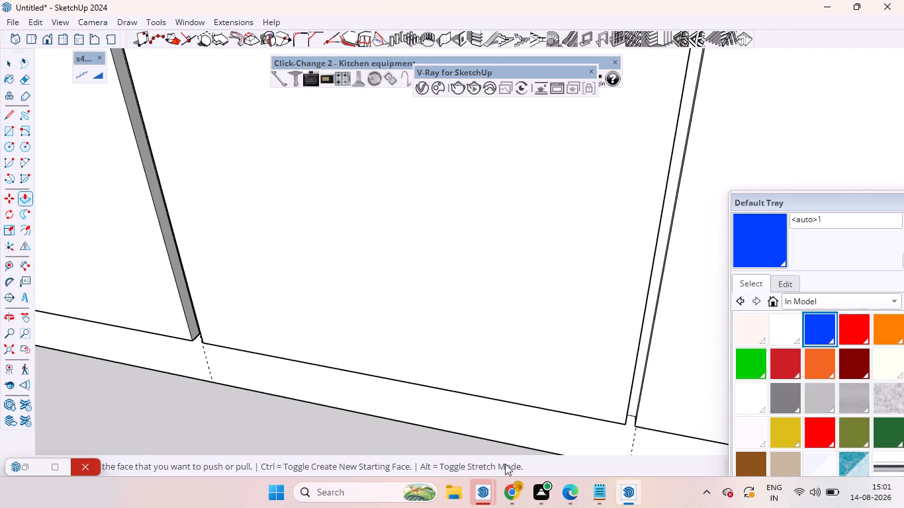
pyautogui.scroll(-6, 505, 464)
pyautogui.scroll(-8, 498, 374)
pyautogui.scroll(1, 483, 384)
pyautogui.scroll(-7, 483, 385)
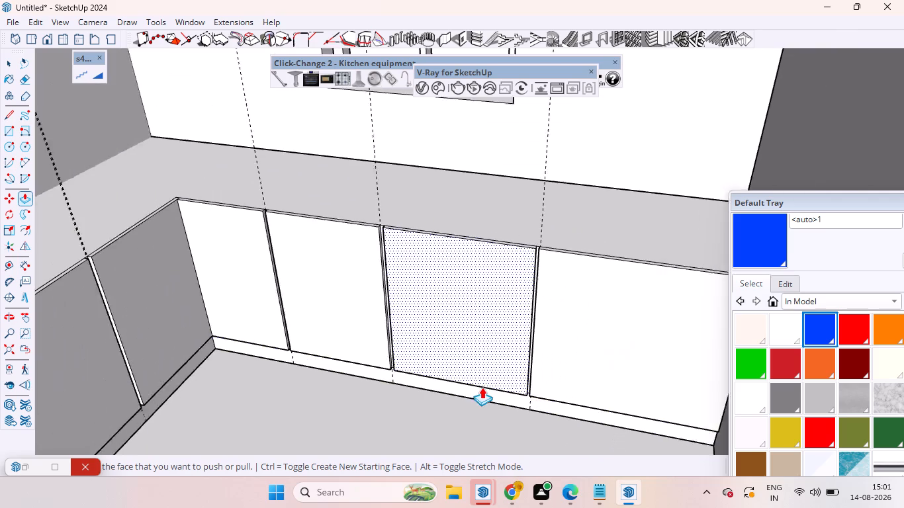
pyautogui.scroll(-1, 482, 387)
pyautogui.press('space')
# Delete the vertical construction guides above the kitchen and the remaining guide pairs extending beyond the house walls.
pyautogui.scroll(-5, 435, 380)
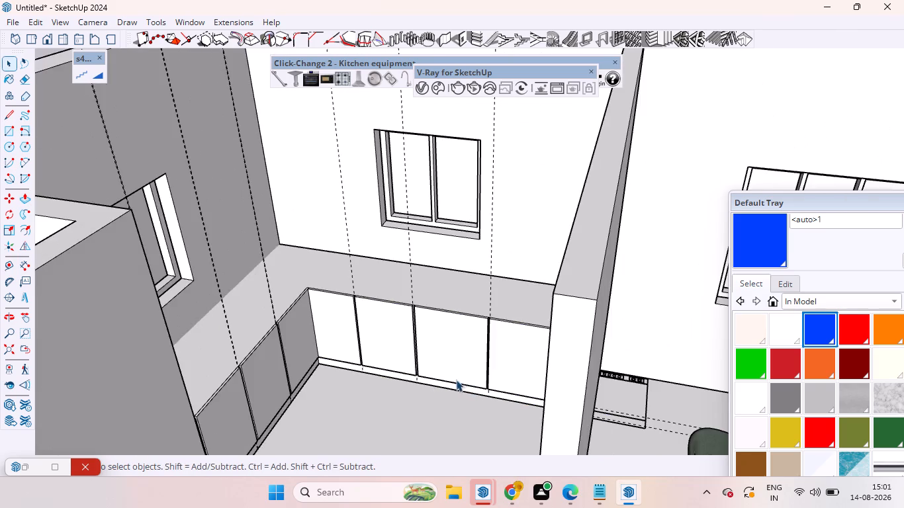
pyautogui.scroll(-14, 456, 380)
pyautogui.moveTo(553, 230); pyautogui.dragTo(218, 79)
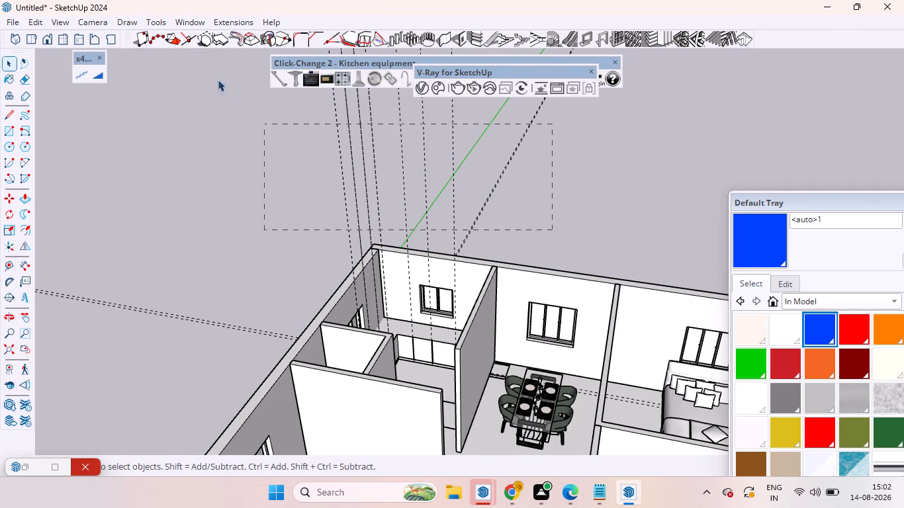
pyautogui.moveTo(218, 79); pyautogui.dragTo(207, 66)
pyautogui.press('Delete')
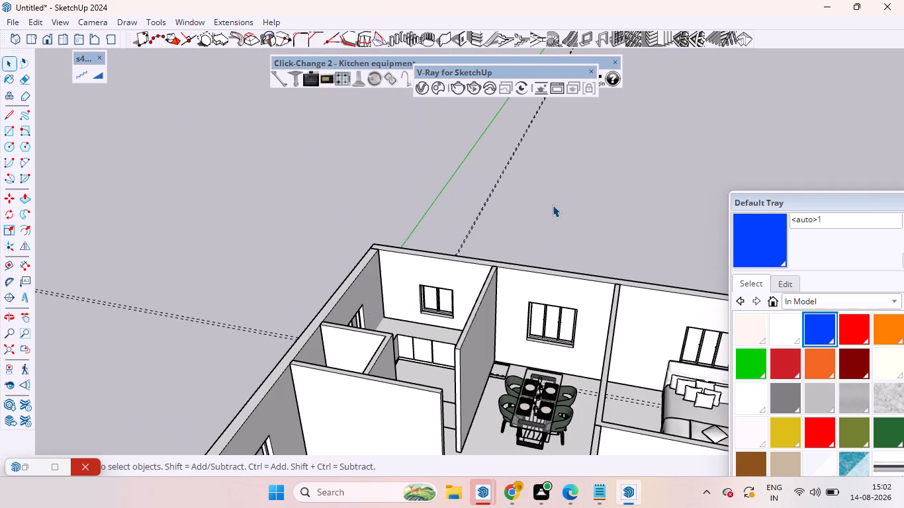
pyautogui.moveTo(553, 205); pyautogui.dragTo(339, 110)
pyautogui.press('Delete')
pyautogui.moveTo(200, 370); pyautogui.dragTo(91, 237)
pyautogui.press('Delete')
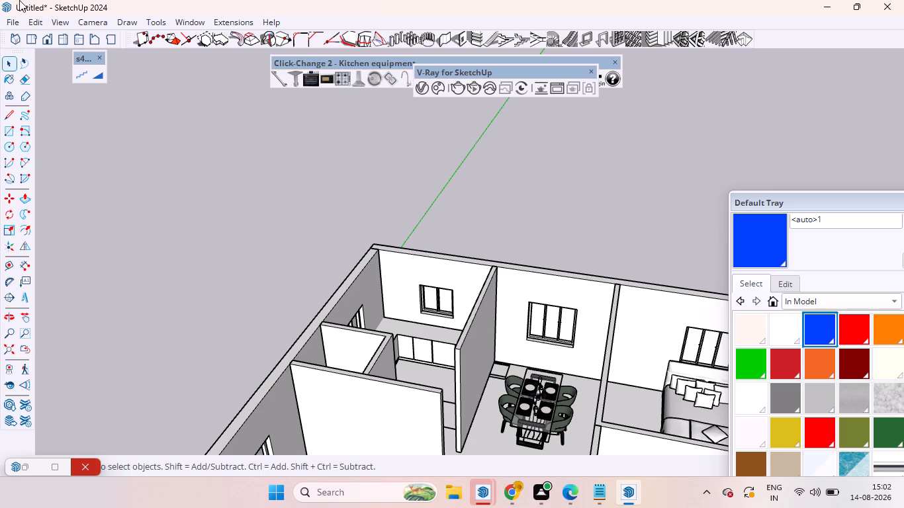
# Examine the furnished house from above, switching to the standard Top view and focusing on the kitchen and dining area.
pyautogui.scroll(-6, 146, 83)
pyautogui.moveTo(328, 173); pyautogui.dragTo(568, 274, button='middle')
pyautogui.scroll(-1, 568, 274)
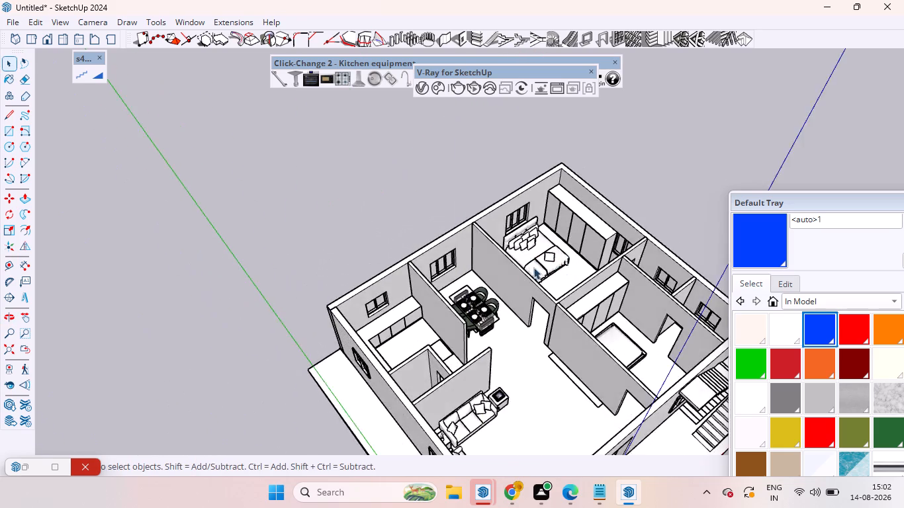
pyautogui.scroll(4, 525, 267)
pyautogui.scroll(-9, 522, 267)
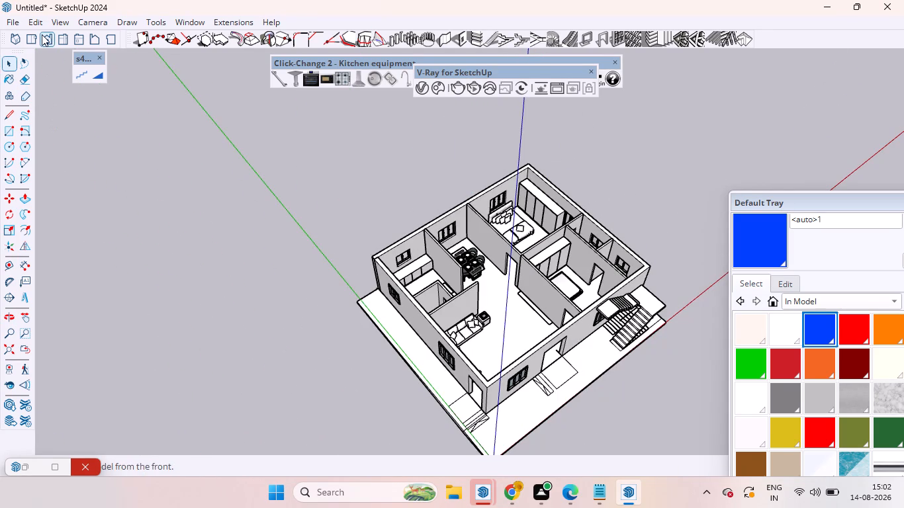
pyautogui.click(34, 34)
pyautogui.scroll(3, 471, 122)
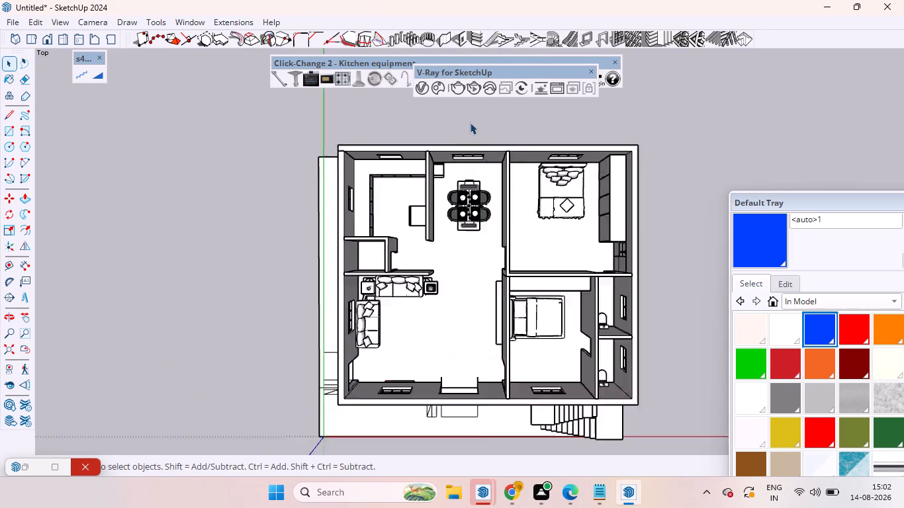
pyautogui.scroll(5, 470, 122)
# Search the 3D Warehouse for "fridge".
pyautogui.click(182, 17)
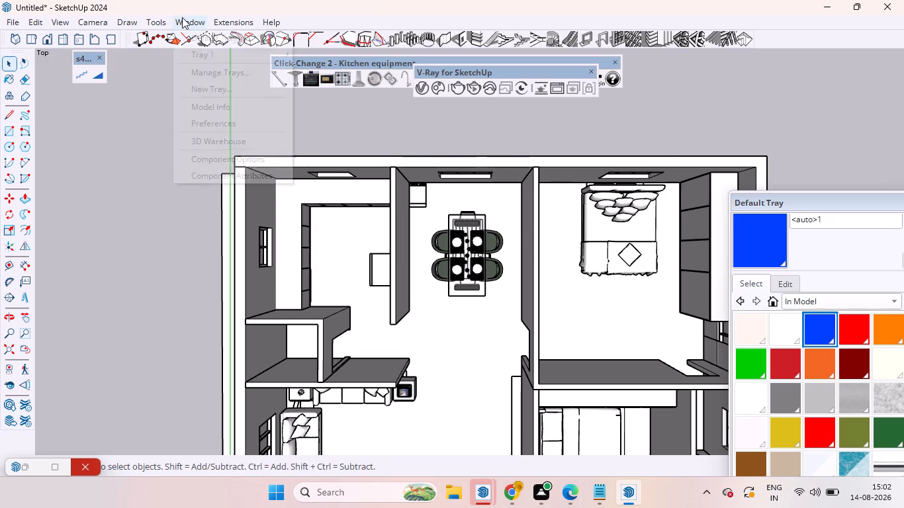
pyautogui.click(226, 140)
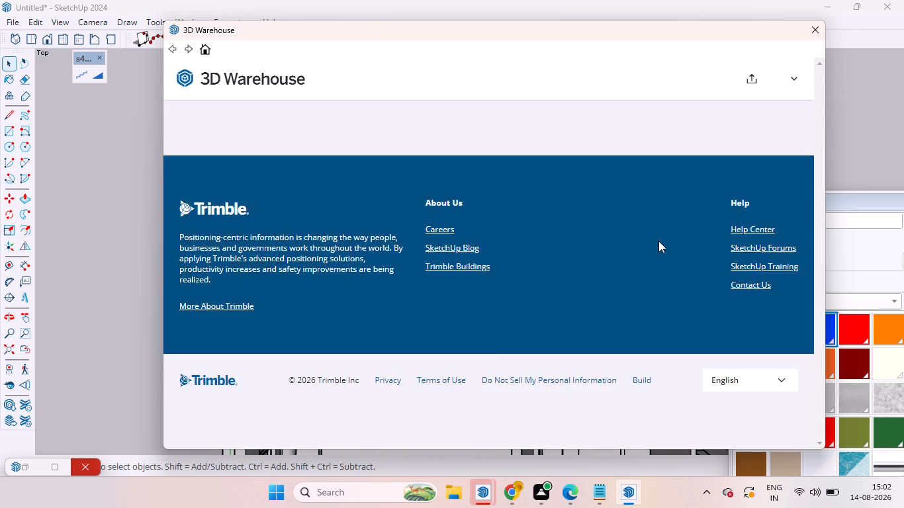
pyautogui.moveTo(363, 76); pyautogui.dragTo(305, 85)
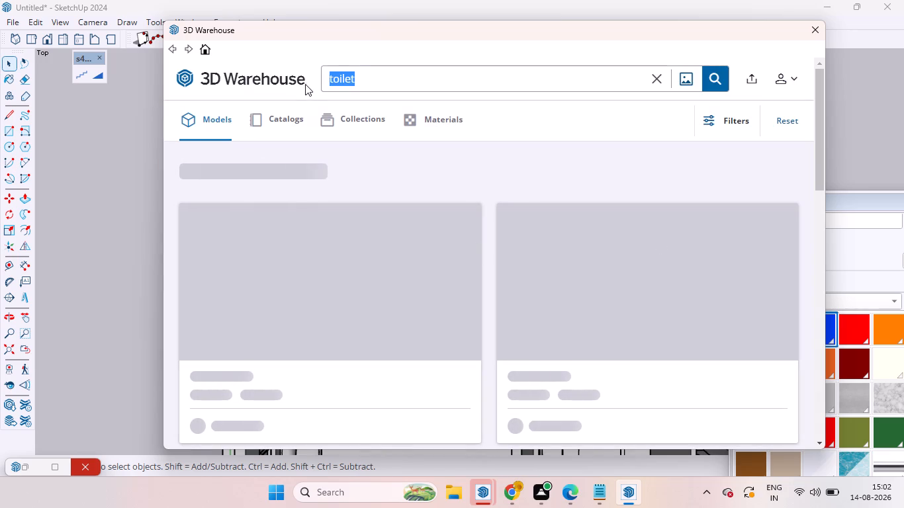
pyautogui.press('BackSpace')
pyautogui.write('fridge')
pyautogui.press('Return')
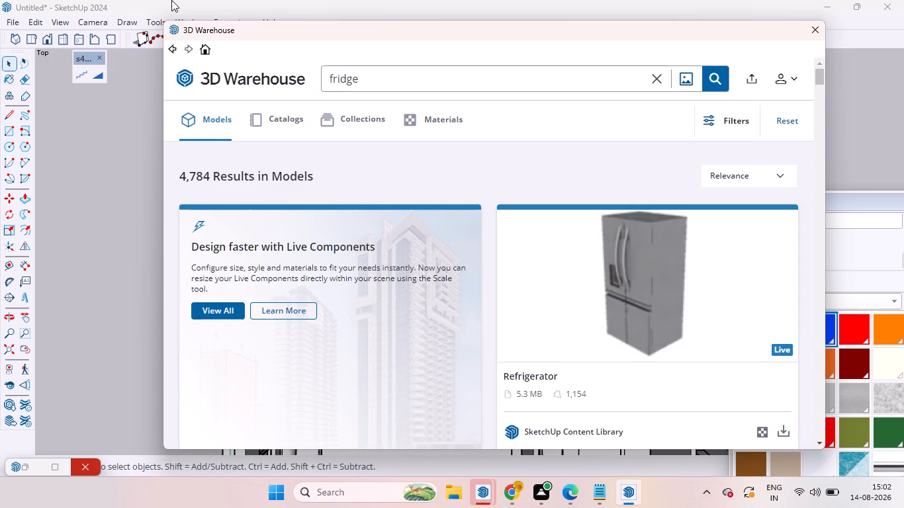
# Download the grey two-door 139 KB fridge from the search results directly into the house model.
pyautogui.scroll(-5, 470, 170)
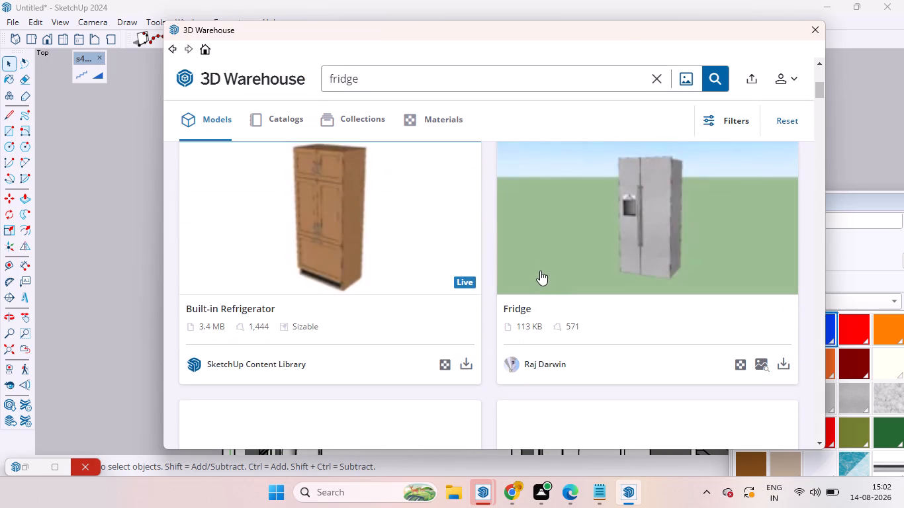
pyautogui.scroll(-2, 500, 292)
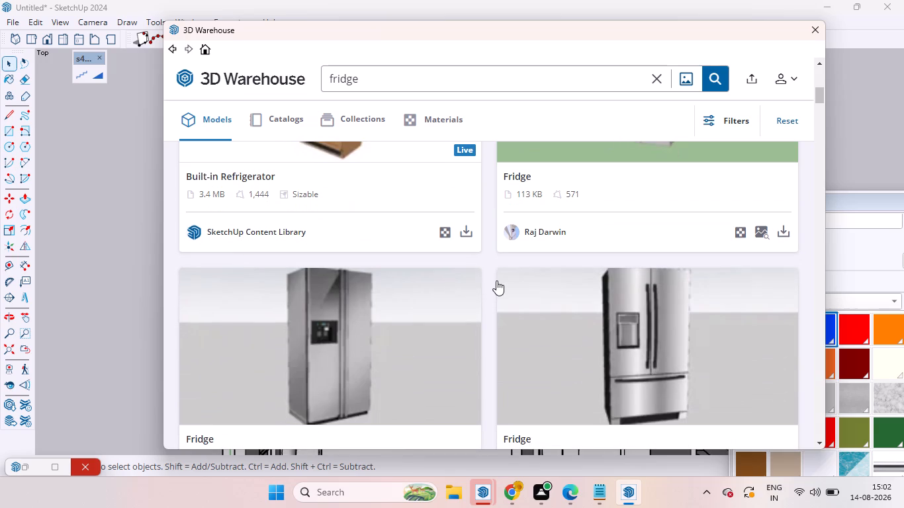
pyautogui.scroll(-2, 510, 278)
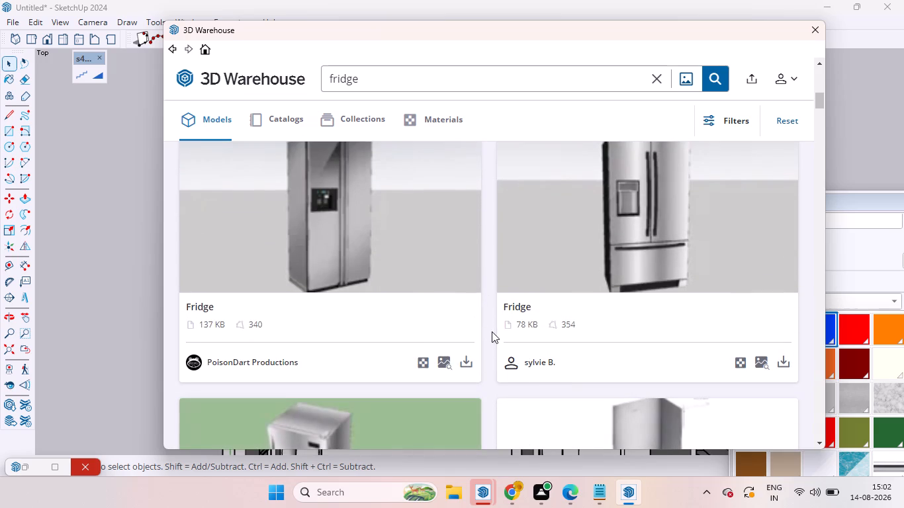
pyautogui.scroll(-2, 518, 275)
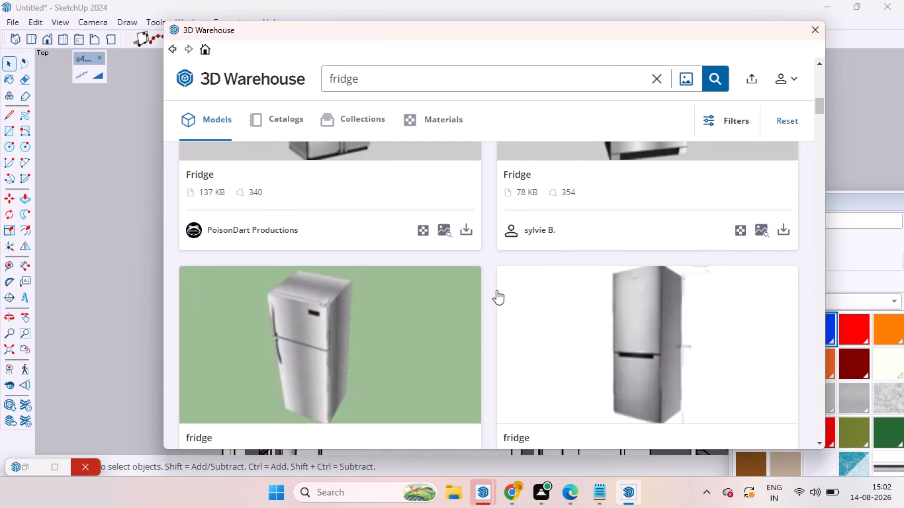
pyautogui.scroll(-3, 498, 286)
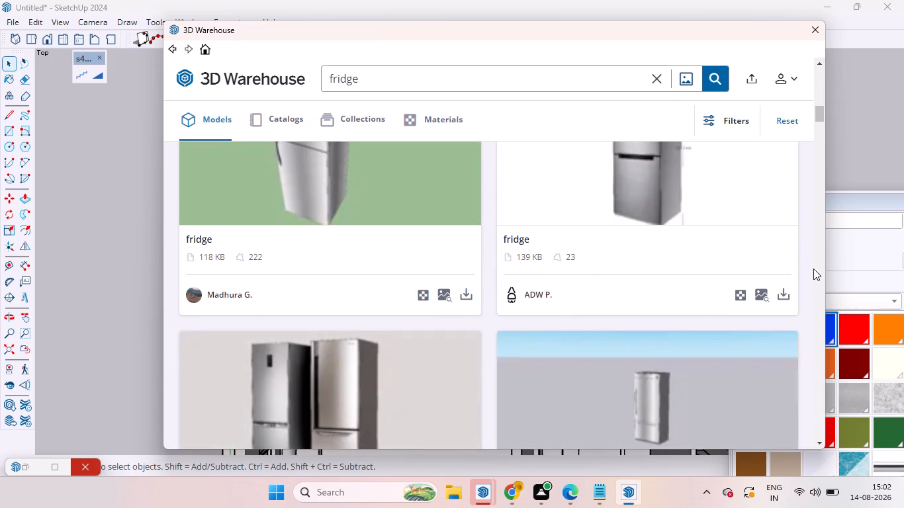
pyautogui.click(780, 294)
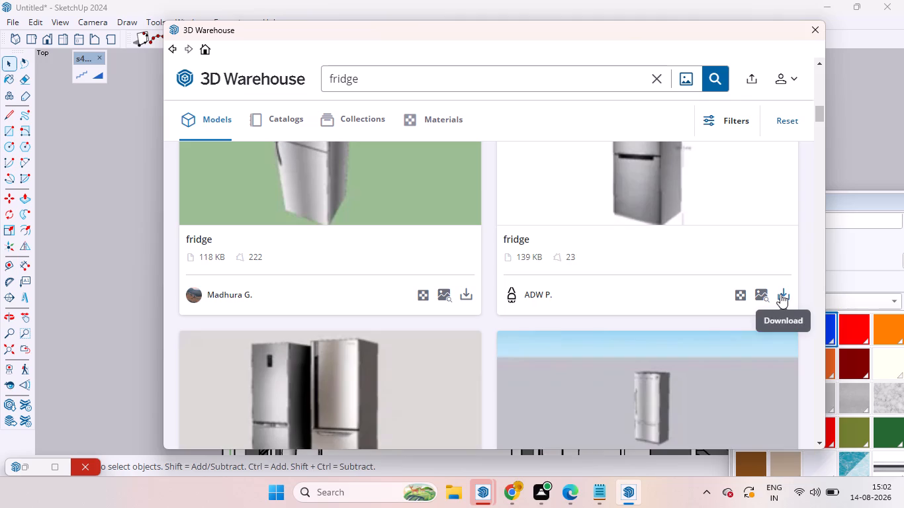
pyautogui.click(456, 257)
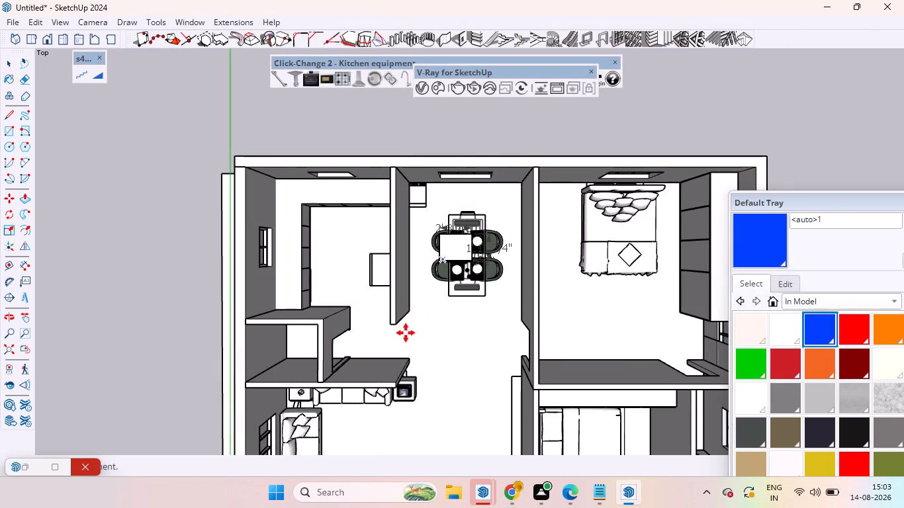
# Place the downloaded fridge on the empty ground outside the house, beside the kitchen's outer wall.
pyautogui.scroll(-6, 374, 329)
pyautogui.scroll(6, 307, 270)
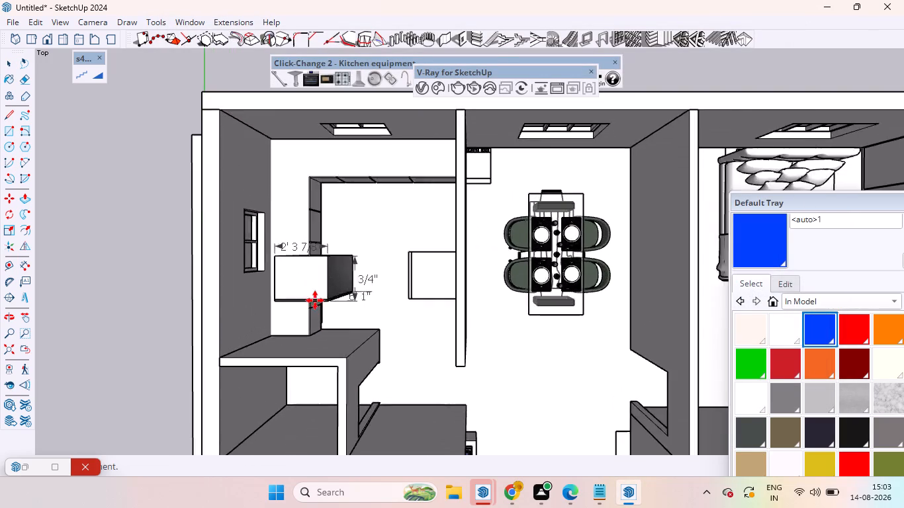
pyautogui.scroll(1, 315, 300)
pyautogui.scroll(-7, 333, 274)
pyautogui.click(185, 286)
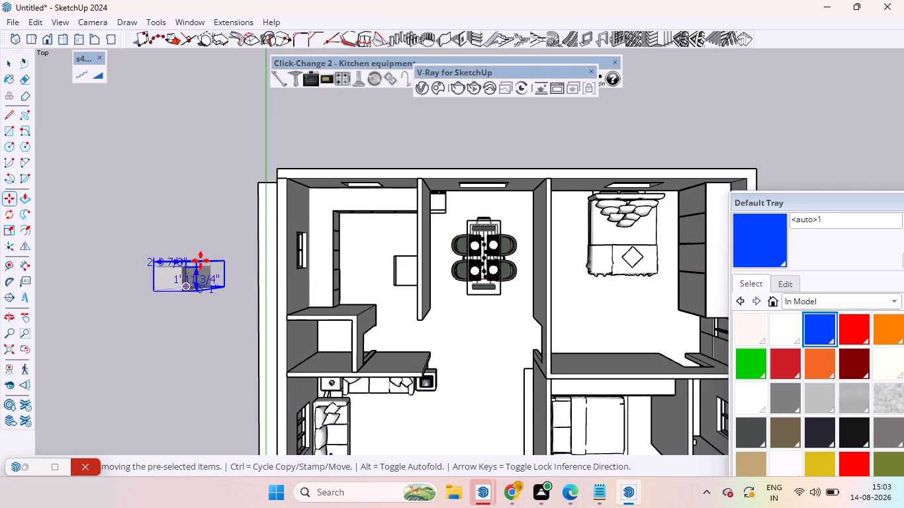
pyautogui.press('space')
pyautogui.click(176, 239)
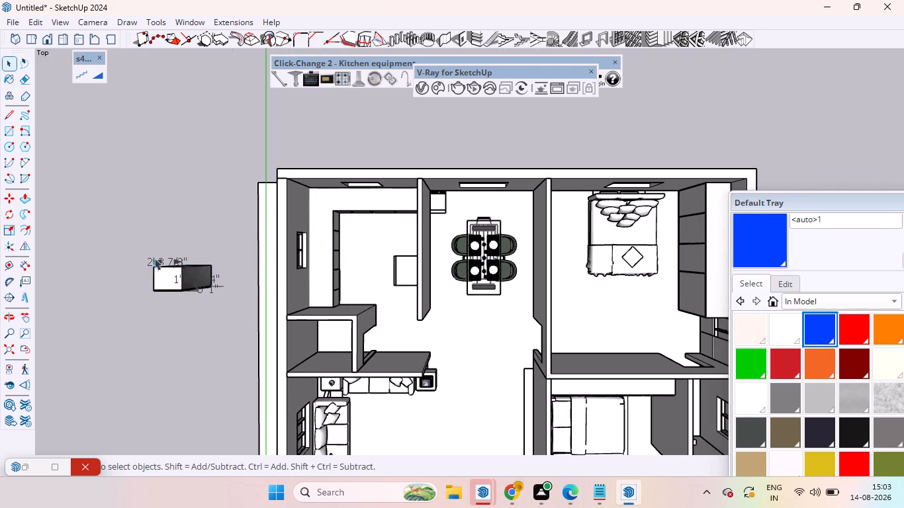
# Open the fridge component for editing and delete its width and height dimension labels.
pyautogui.scroll(7, 147, 265)
pyautogui.scroll(-1, 156, 260)
pyautogui.scroll(8, 156, 260)
pyautogui.click(195, 263)
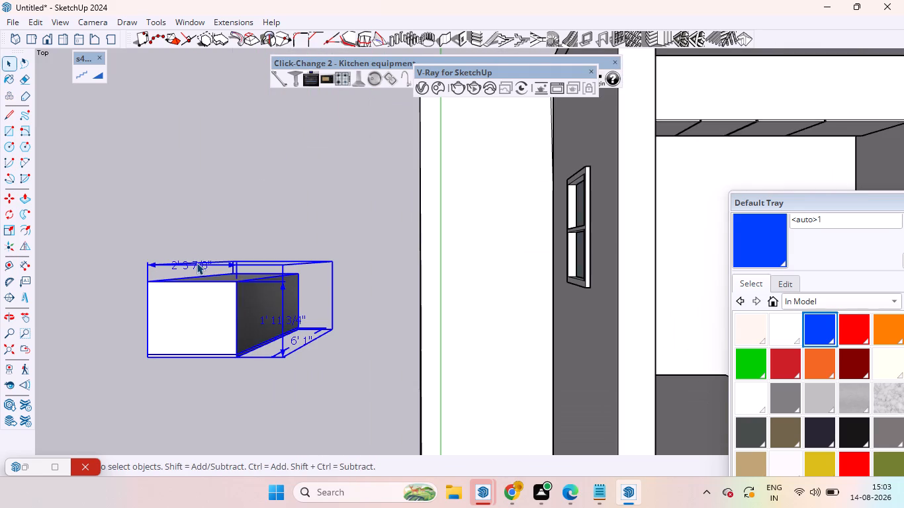
pyautogui.doubleClick(197, 263)
pyautogui.click(197, 263)
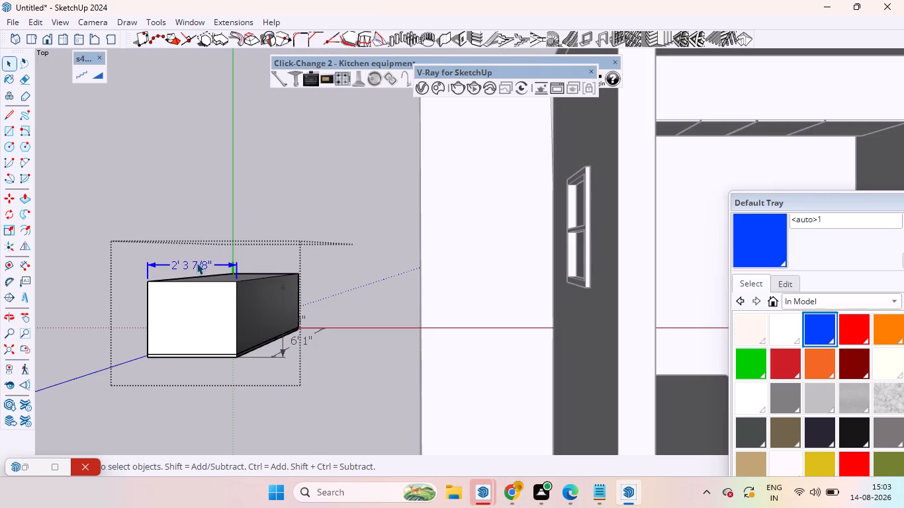
pyautogui.press('Delete')
pyautogui.click(300, 348)
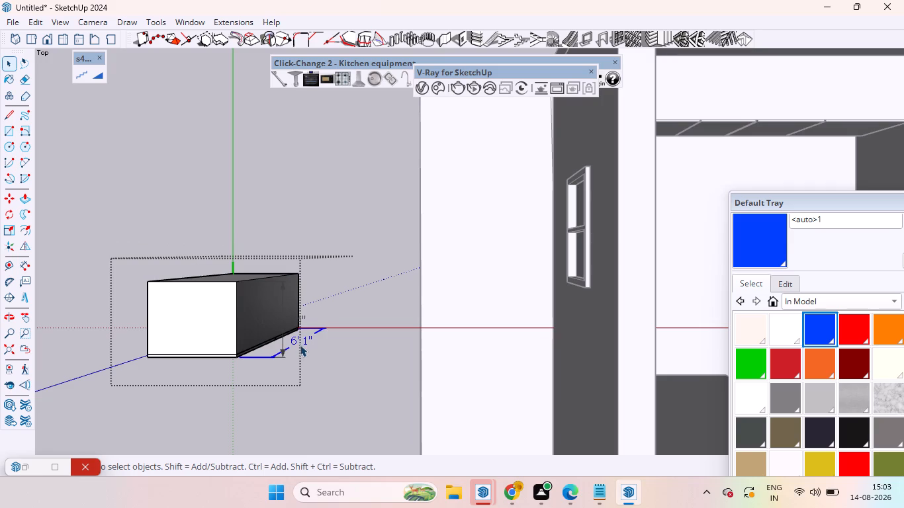
pyautogui.press('Delete')
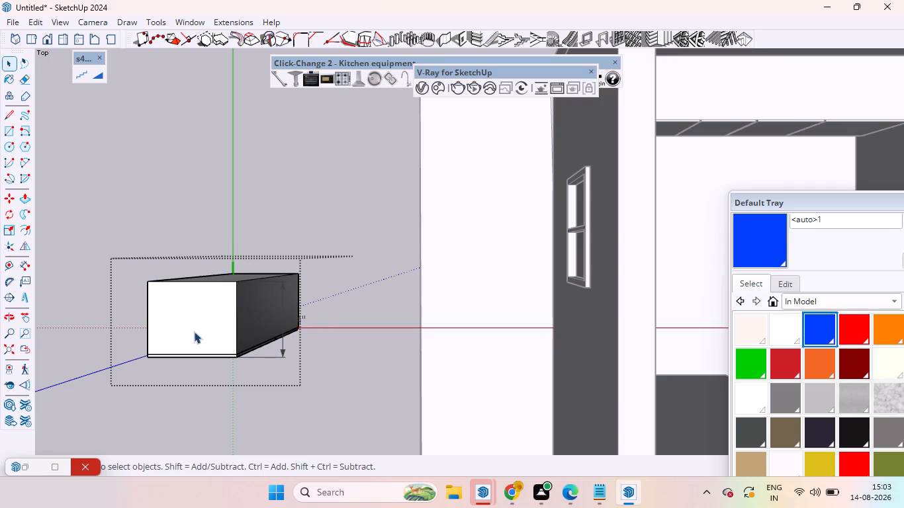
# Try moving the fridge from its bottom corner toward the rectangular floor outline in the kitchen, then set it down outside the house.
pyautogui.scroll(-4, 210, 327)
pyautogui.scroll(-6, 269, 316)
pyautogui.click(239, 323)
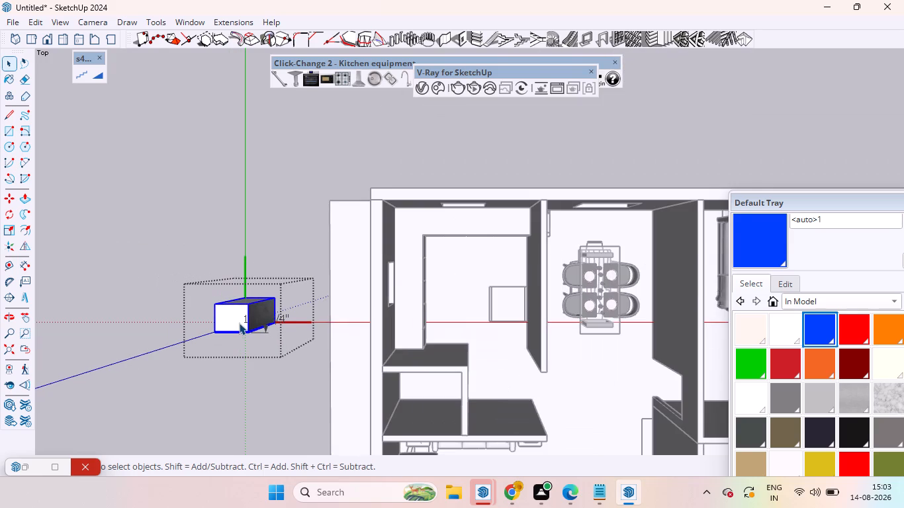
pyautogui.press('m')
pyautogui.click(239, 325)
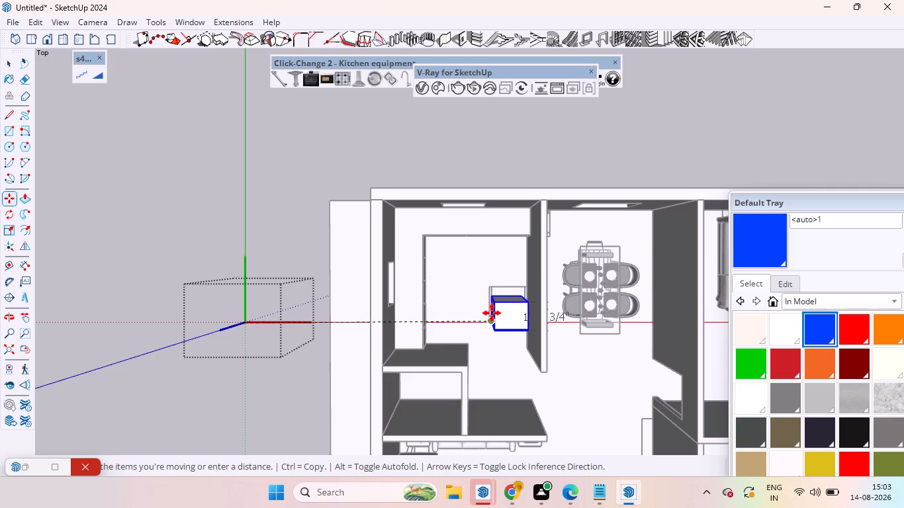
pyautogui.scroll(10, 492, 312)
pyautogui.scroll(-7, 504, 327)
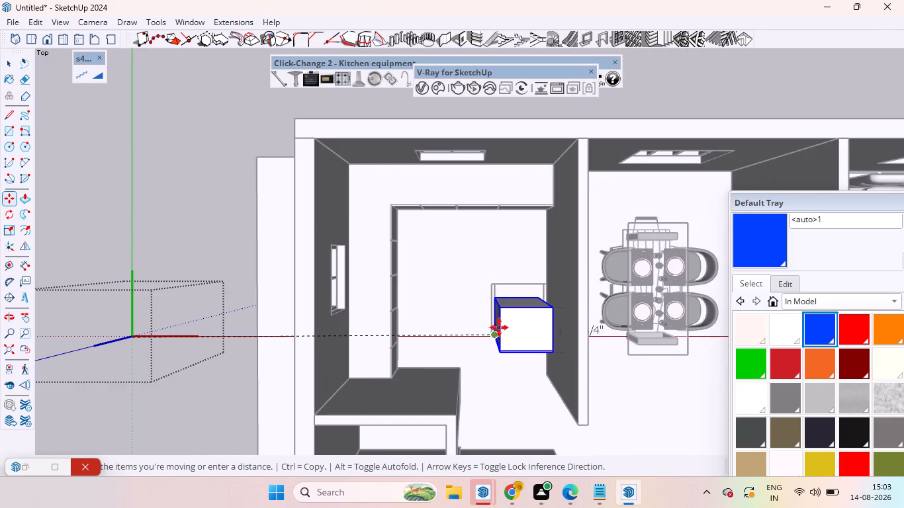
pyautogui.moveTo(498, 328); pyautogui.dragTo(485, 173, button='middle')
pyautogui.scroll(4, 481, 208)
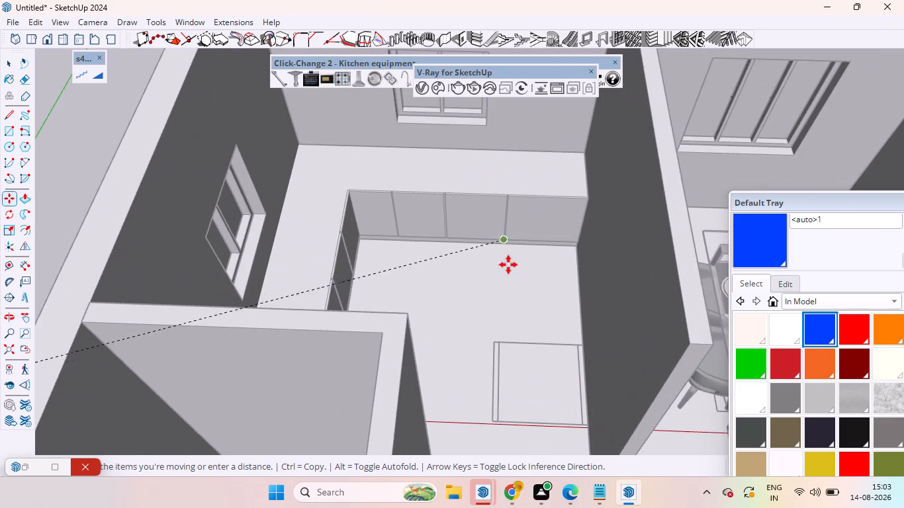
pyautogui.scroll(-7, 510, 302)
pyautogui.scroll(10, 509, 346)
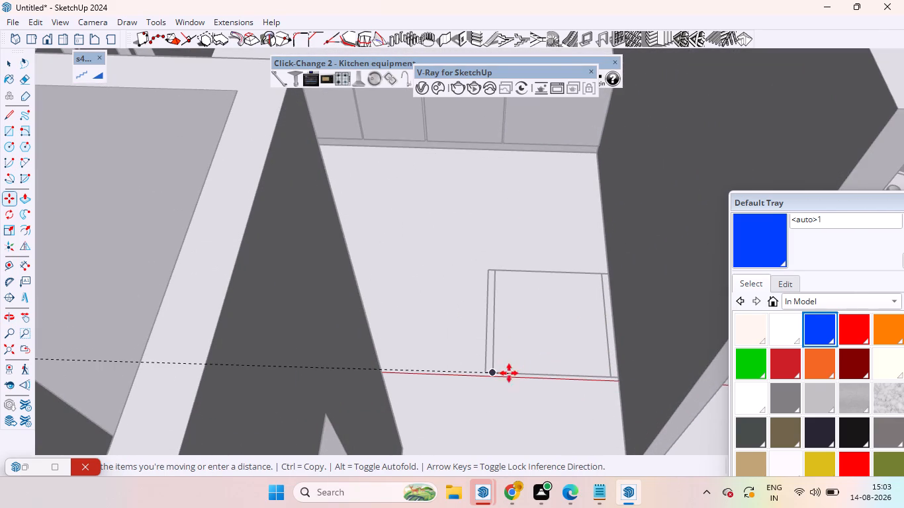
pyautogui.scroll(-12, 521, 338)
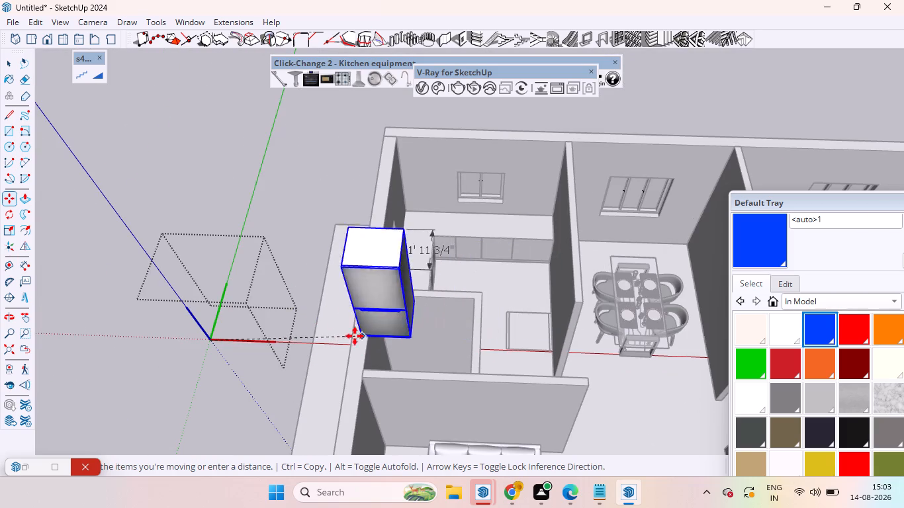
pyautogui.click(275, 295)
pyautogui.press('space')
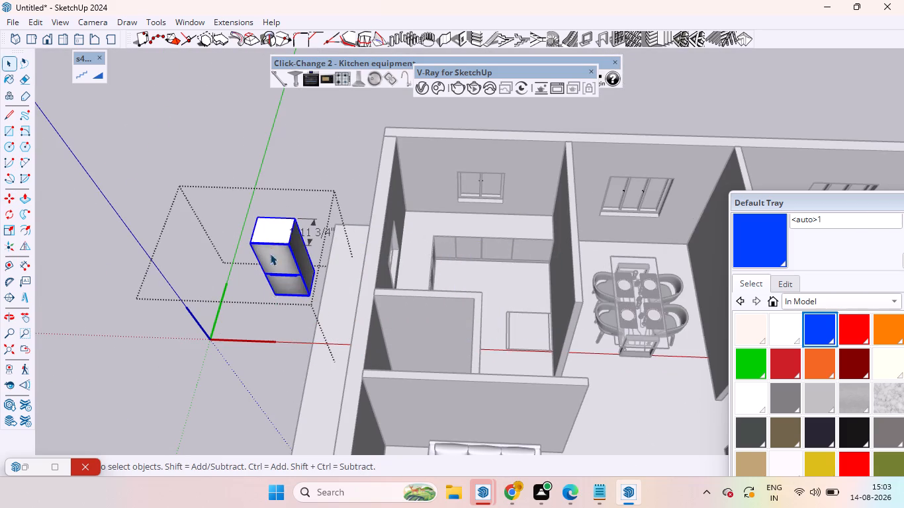
# Delete the remaining depth dimension label beside the top of the fridge.
pyautogui.scroll(11, 312, 219)
pyautogui.click(312, 220)
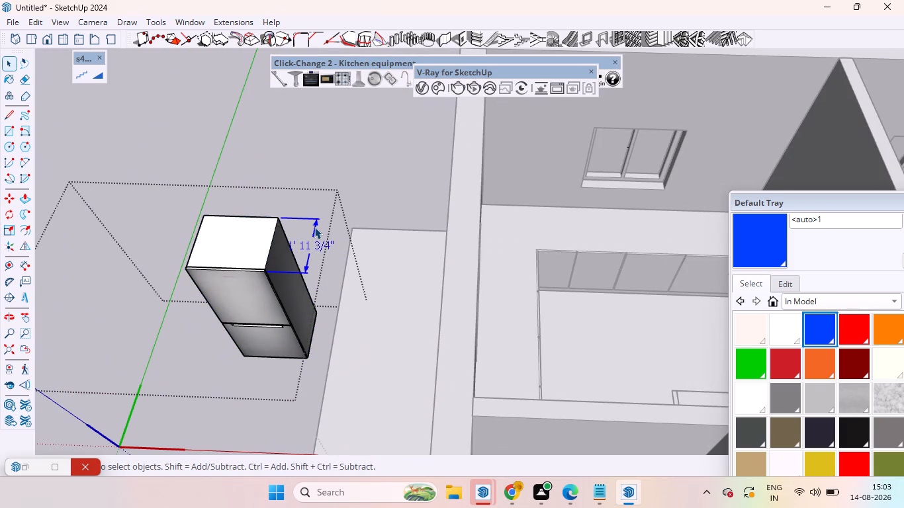
pyautogui.press('Delete')
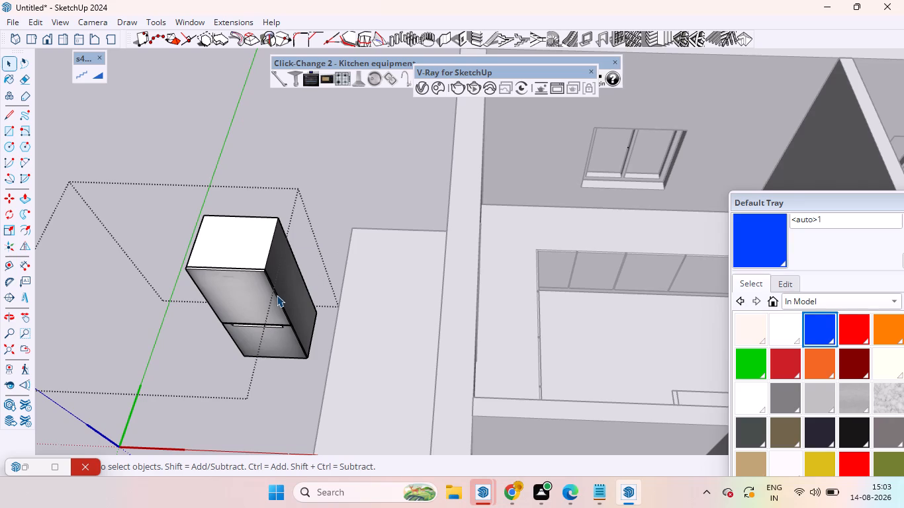
# Rotate the fridge 90 degrees on the ground plane about its front bottom corner.
pyautogui.click(277, 295)
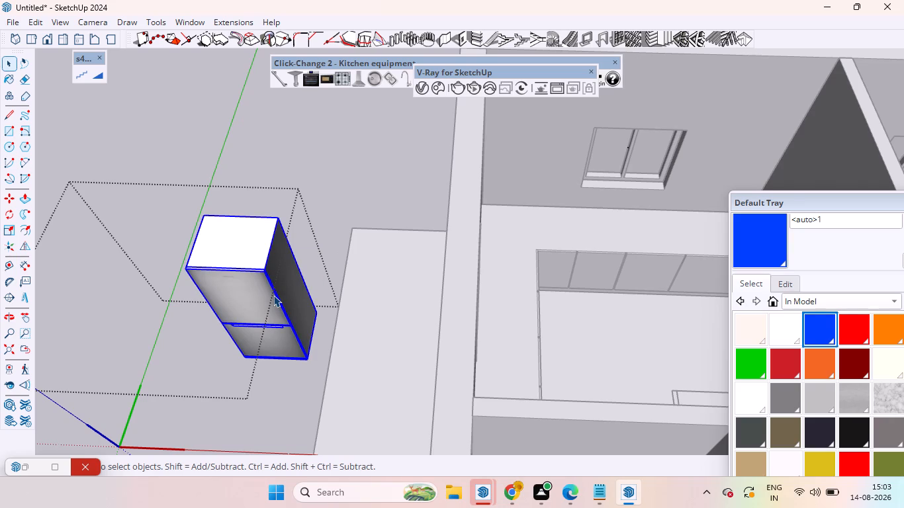
pyautogui.press('q')
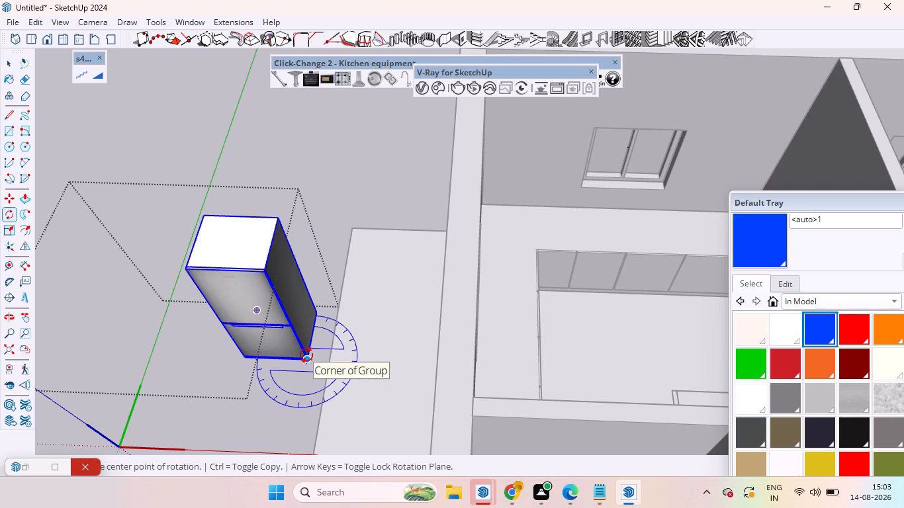
pyautogui.click(306, 355)
pyautogui.click(249, 360)
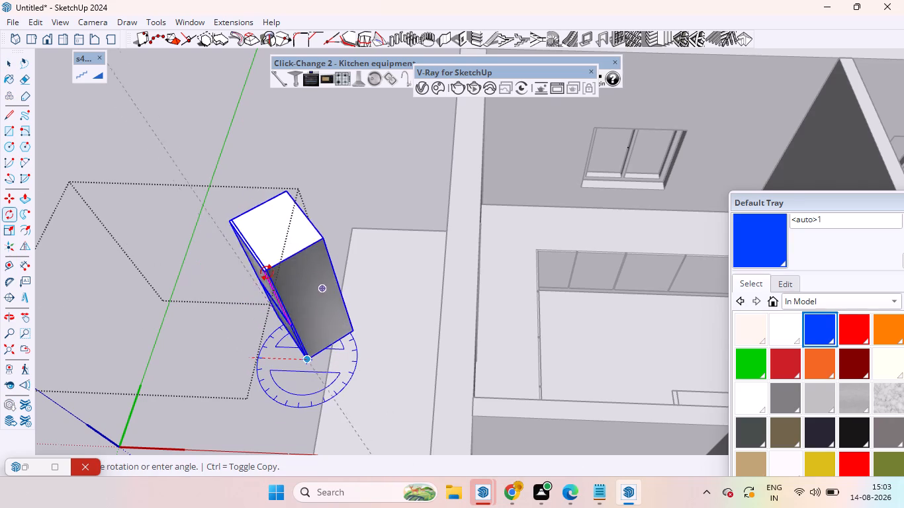
pyautogui.write('90')
pyautogui.press('Return')
pyautogui.press('space')
pyautogui.click(261, 331)
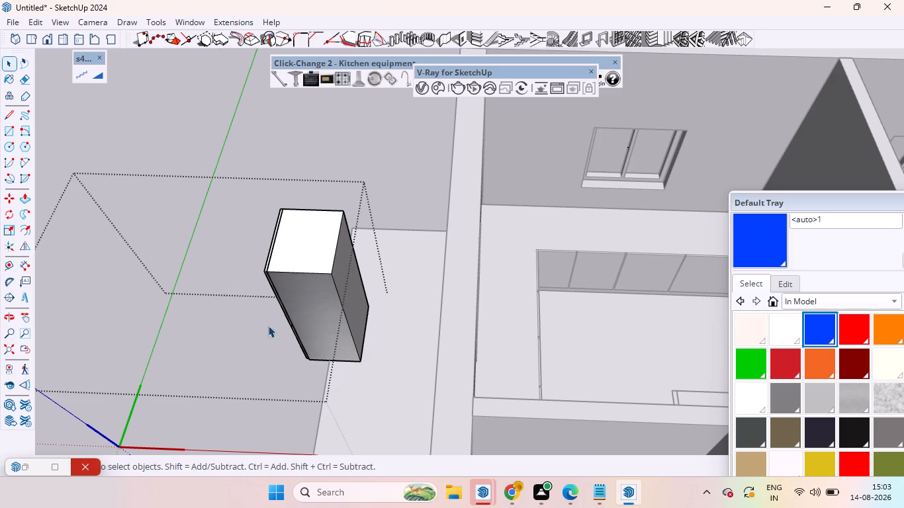
# Move the fridge by its bottom corner onto the corner of the rectangular floor outline beside the kitchen's partition wall and deselect it.
pyautogui.click(324, 331)
pyautogui.press('m')
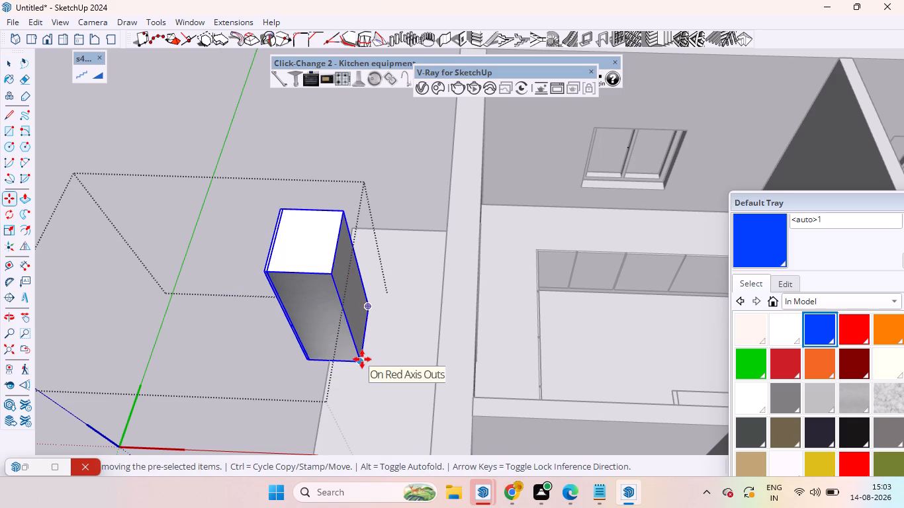
pyautogui.click(362, 359)
pyautogui.scroll(-7, 488, 312)
pyautogui.scroll(13, 592, 357)
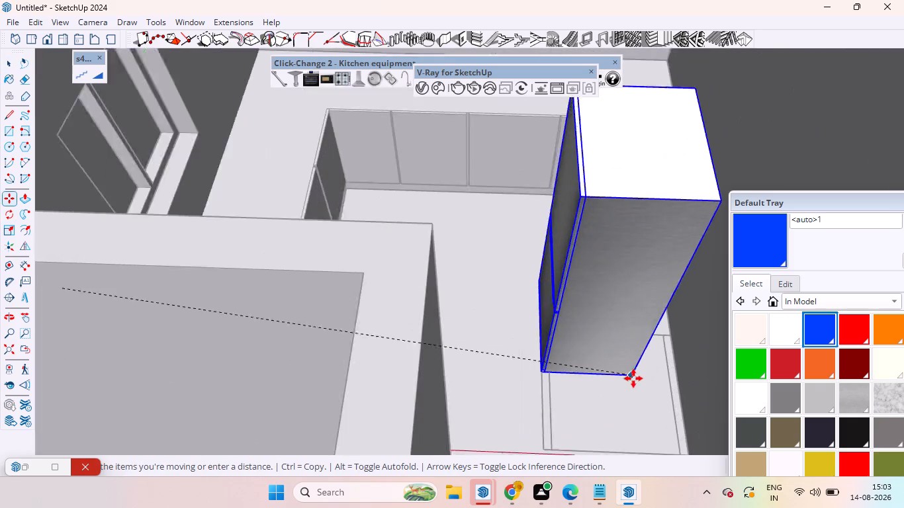
pyautogui.scroll(-7, 613, 363)
pyautogui.scroll(13, 682, 418)
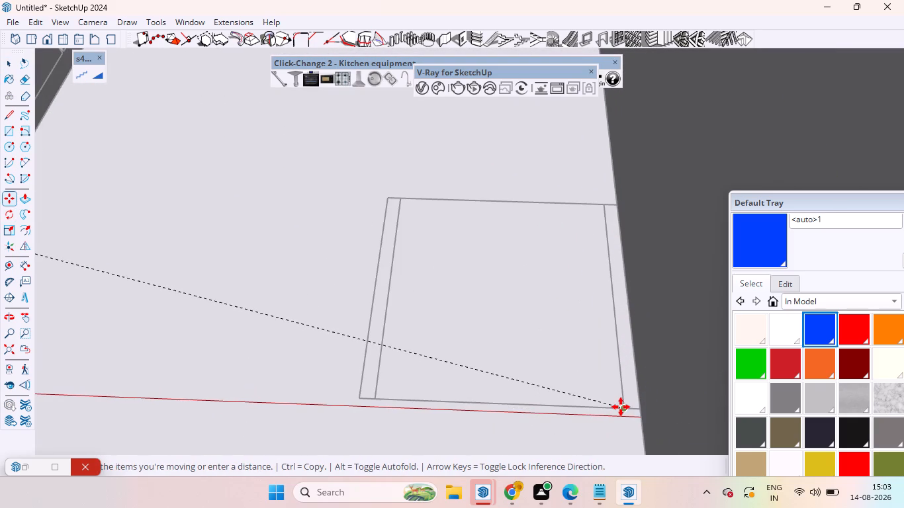
pyautogui.click(621, 407)
pyautogui.scroll(-11, 401, 372)
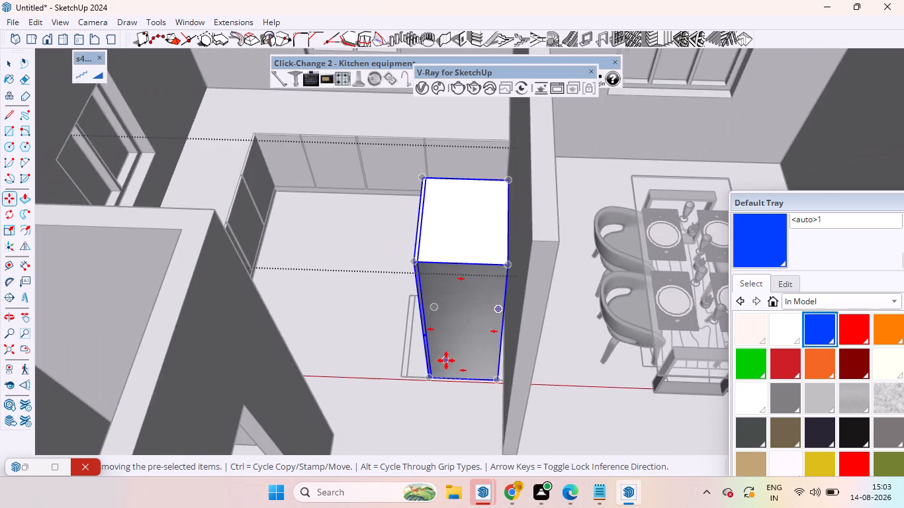
pyautogui.scroll(-5, 441, 359)
pyautogui.press('space')
pyautogui.click(95, 163)
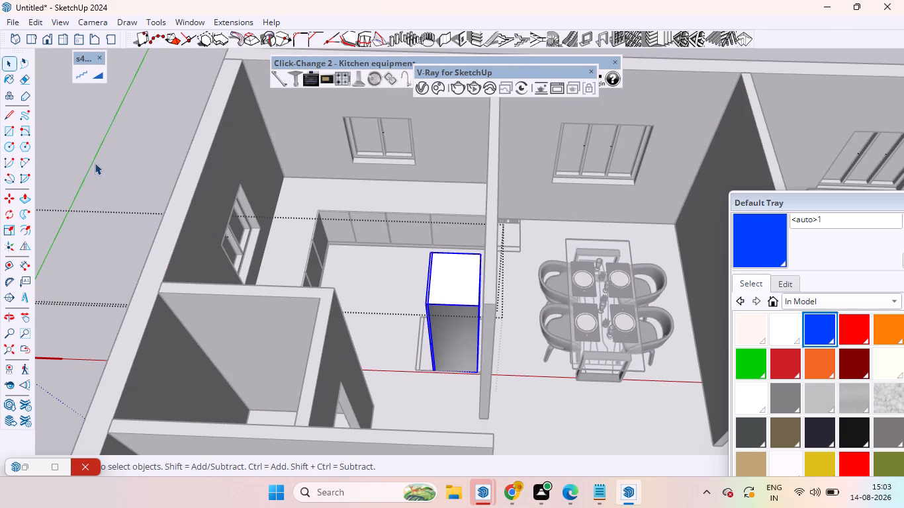
# Delete the leftover rectangular outline lines on the kitchen floor around and in front of the fridge.
pyautogui.scroll(-5, 275, 219)
pyautogui.moveTo(368, 273); pyautogui.dragTo(588, 253, button='middle')
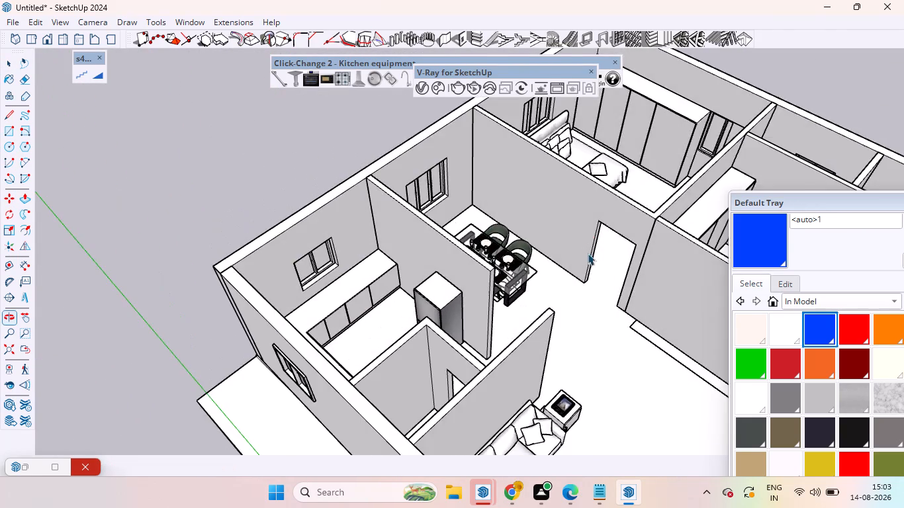
pyautogui.scroll(8, 462, 316)
pyautogui.scroll(1, 359, 338)
pyautogui.moveTo(359, 338); pyautogui.dragTo(525, 311, button='middle')
pyautogui.scroll(5, 523, 330)
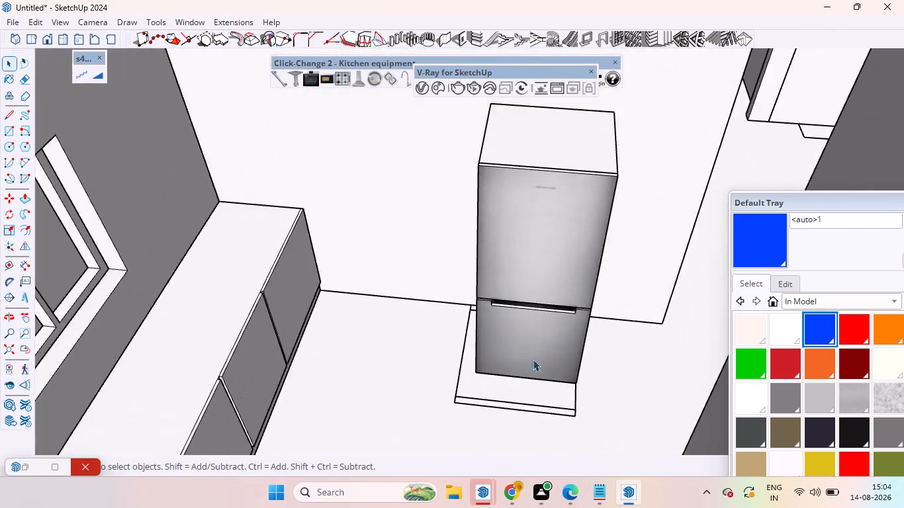
pyautogui.scroll(5, 533, 359)
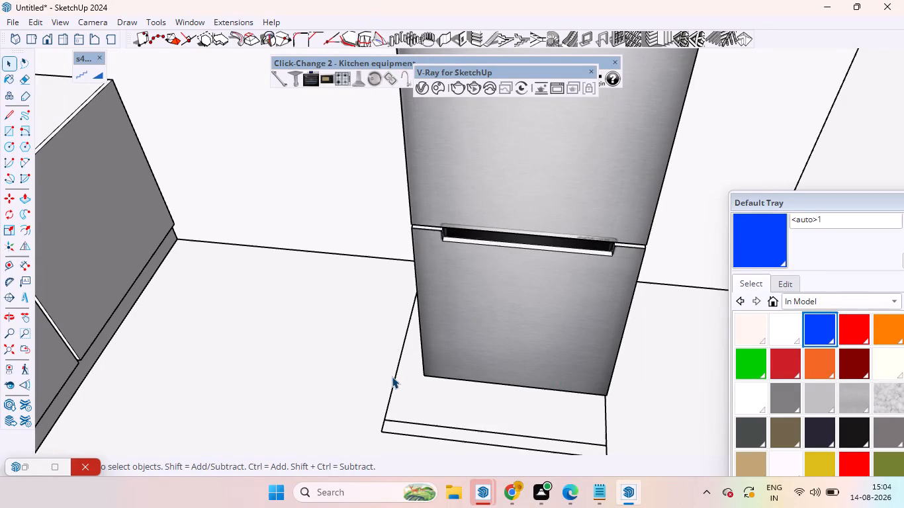
pyautogui.click(393, 378)
pyautogui.press('Delete')
pyautogui.click(604, 425)
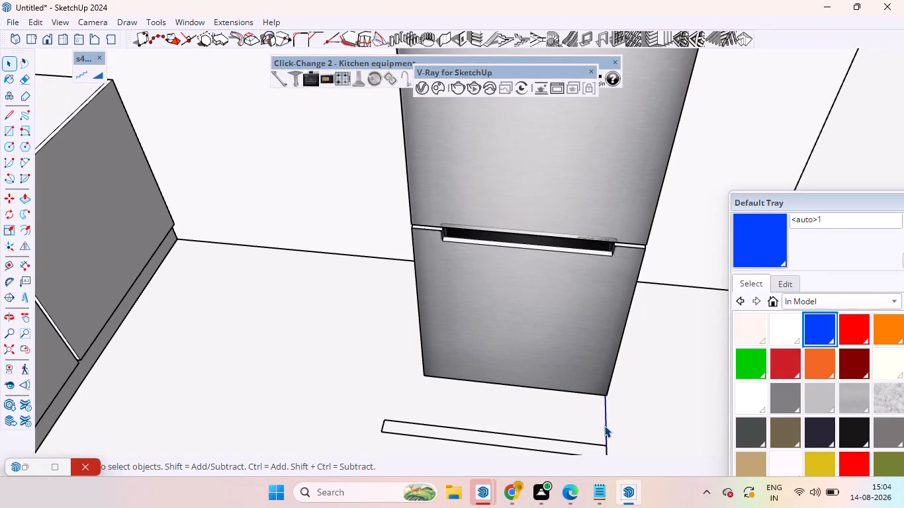
pyautogui.press('Delete')
pyautogui.scroll(-5, 482, 402)
pyautogui.moveTo(409, 396); pyautogui.dragTo(510, 437)
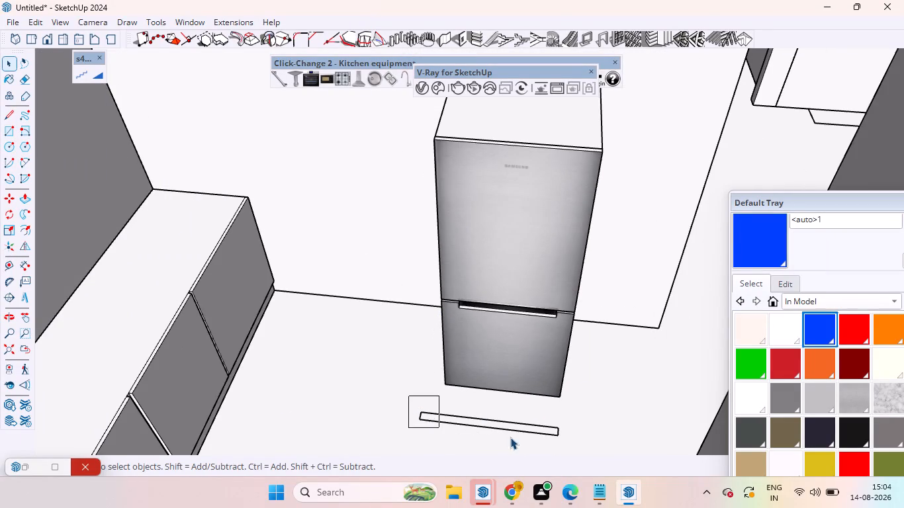
pyautogui.moveTo(510, 437); pyautogui.dragTo(609, 445)
pyautogui.press('Delete')
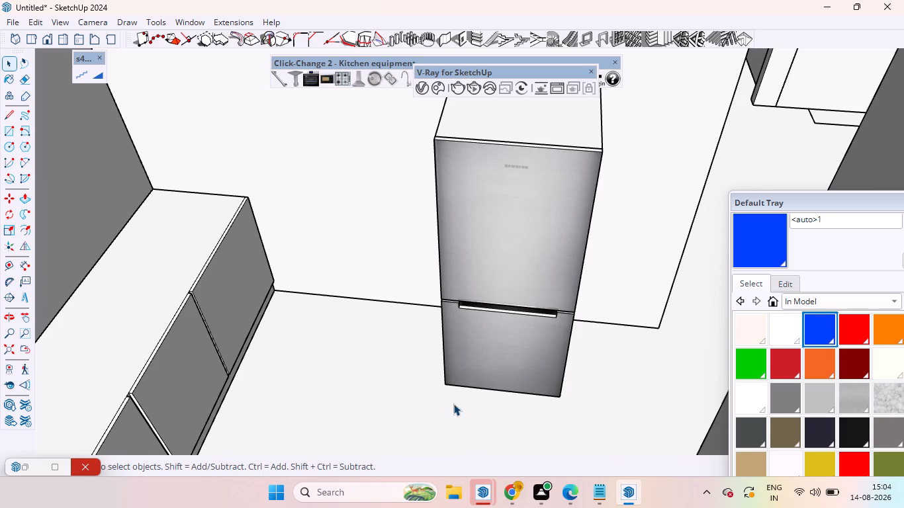
# Examine the furnished room layout of the whole house, including in the standard top view.
pyautogui.scroll(-12, 446, 383)
pyautogui.scroll(-17, 438, 320)
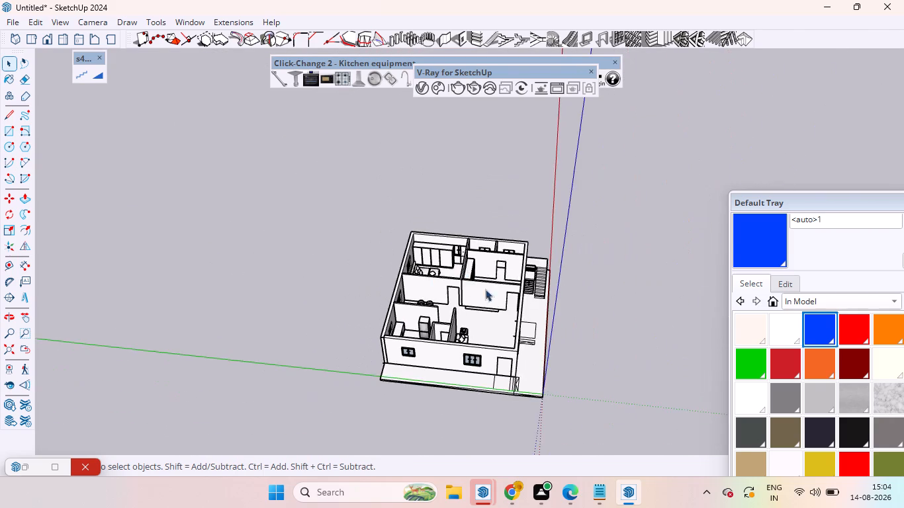
pyautogui.moveTo(489, 300); pyautogui.dragTo(107, 405, button='middle')
pyautogui.scroll(5, 363, 211)
pyautogui.scroll(-7, 367, 203)
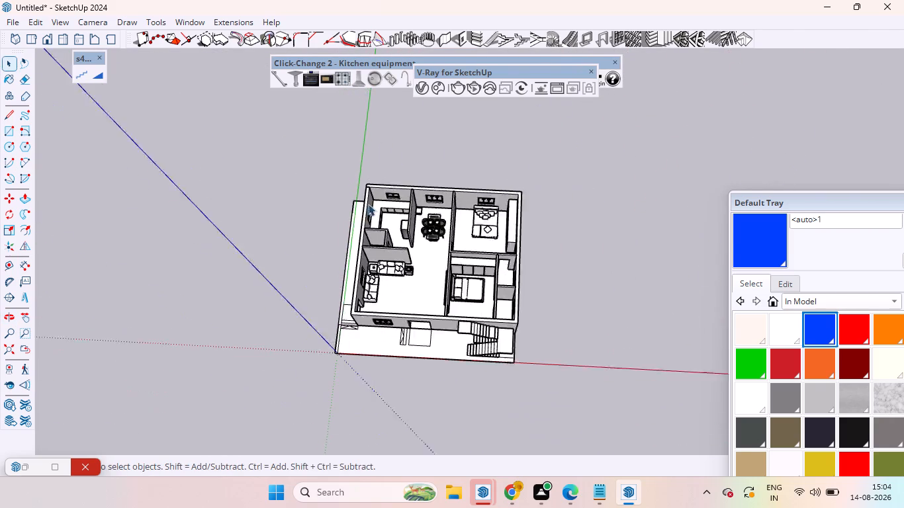
pyautogui.moveTo(383, 176); pyautogui.dragTo(404, 302, button='middle')
pyautogui.scroll(10, 403, 300)
pyautogui.scroll(-7, 417, 270)
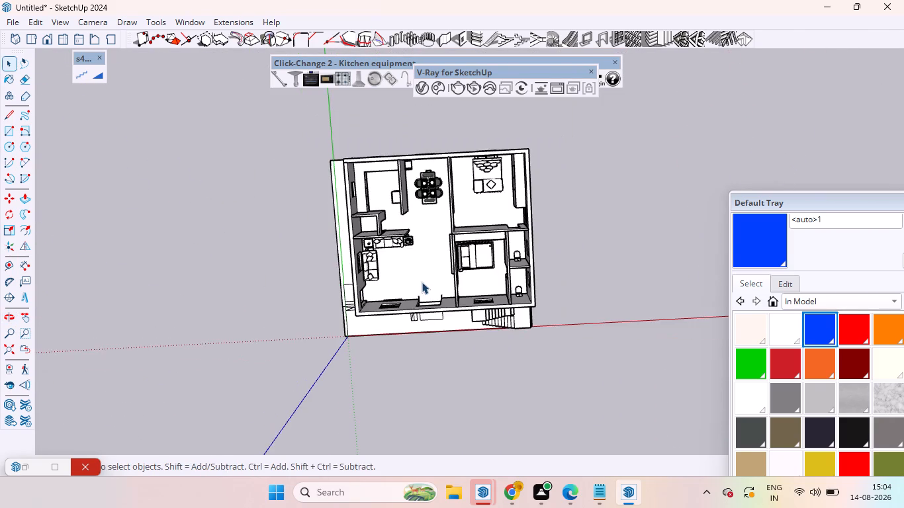
pyautogui.moveTo(422, 282); pyautogui.dragTo(362, 192, button='middle')
pyautogui.scroll(7, 382, 170)
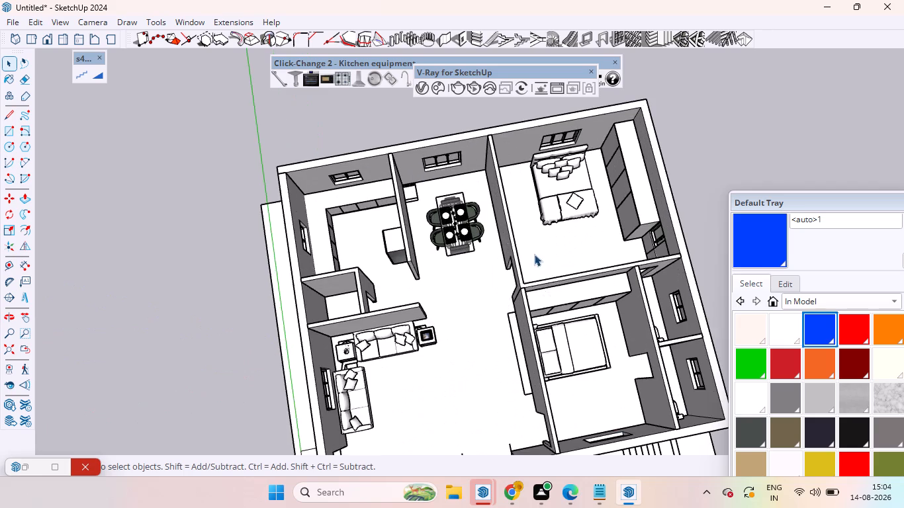
pyautogui.scroll(-6, 471, 275)
pyautogui.click(37, 42)
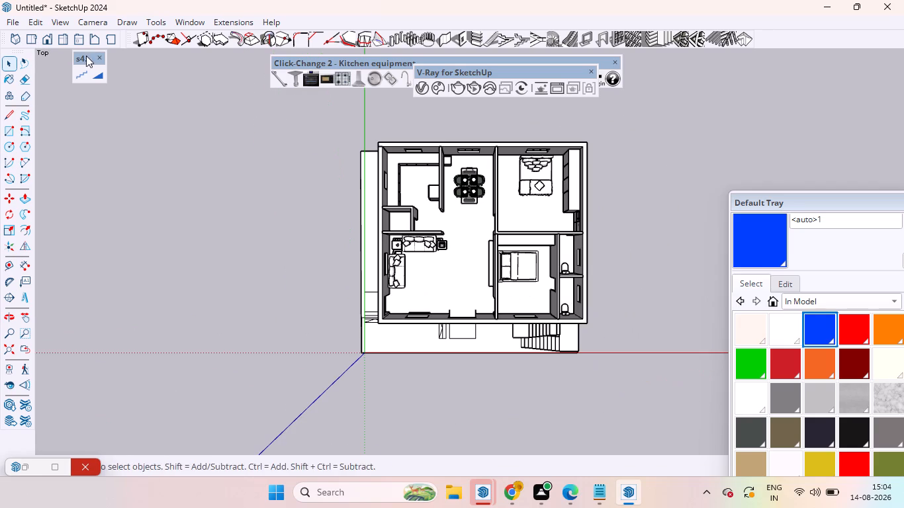
pyautogui.scroll(4, 473, 126)
pyautogui.scroll(2, 485, 284)
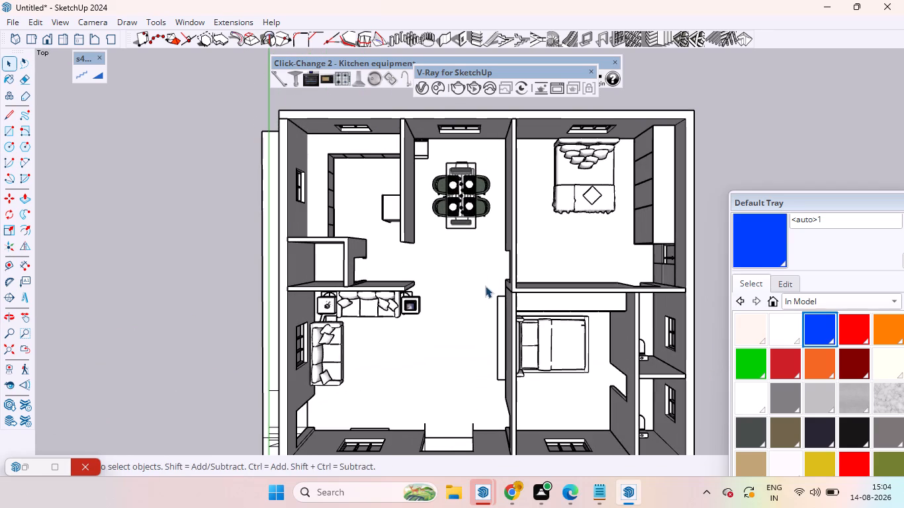
pyautogui.scroll(4, 482, 291)
pyautogui.scroll(-4, 458, 291)
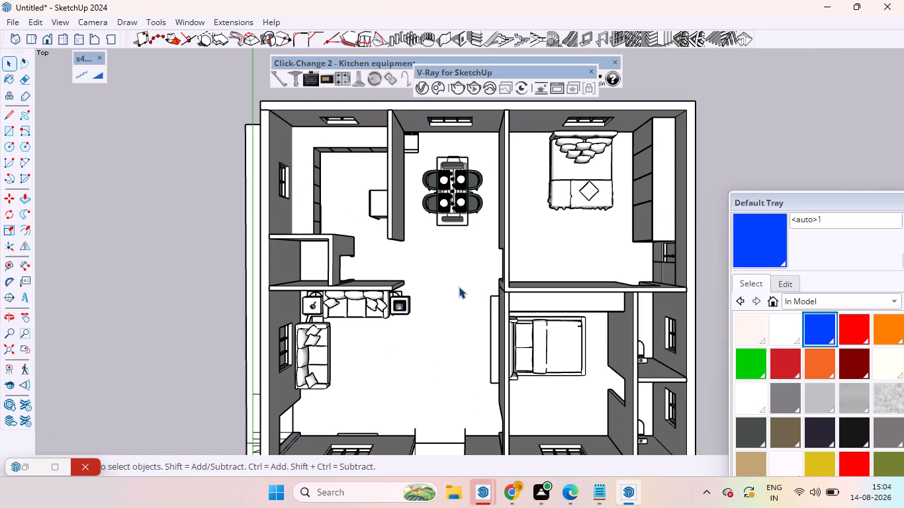
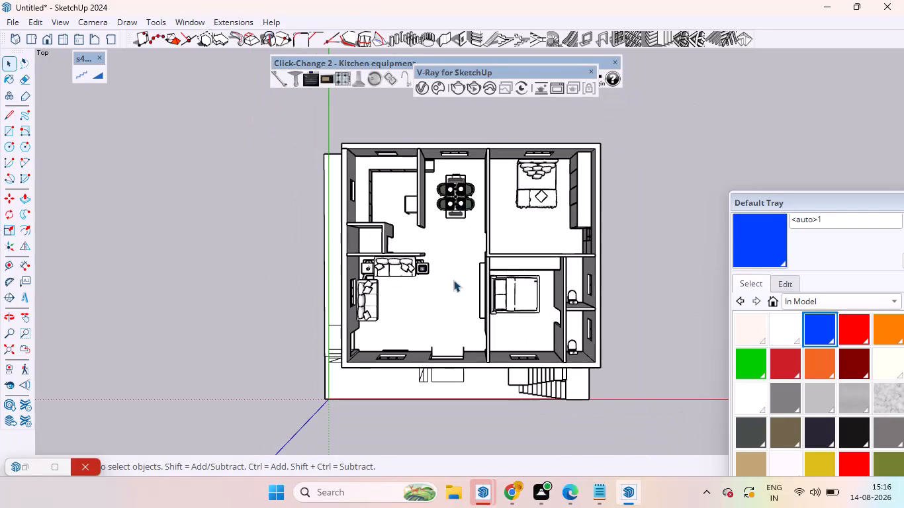
# Examine the overall floor plan, the kitchen and the living room seating area of the house model.
pyautogui.scroll(5, 482, 340)
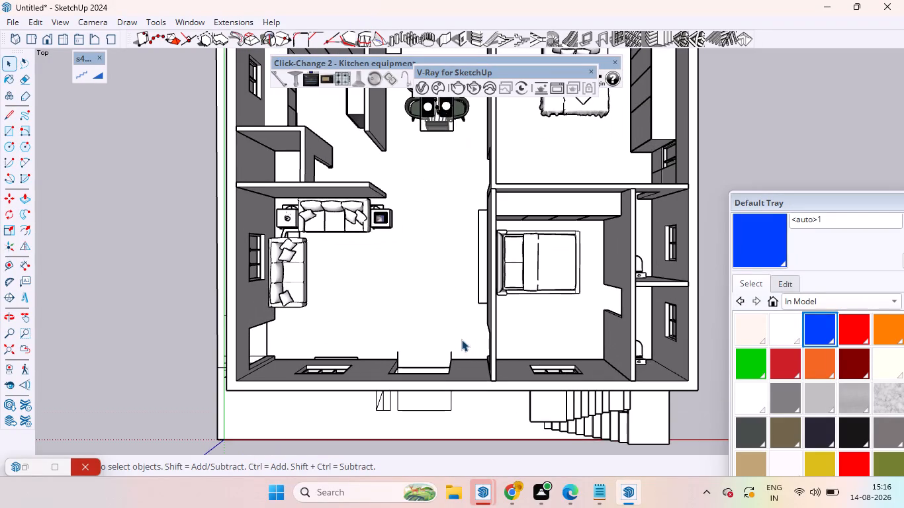
pyautogui.scroll(-5, 399, 232)
pyautogui.moveTo(475, 207); pyautogui.dragTo(663, 214, button='middle')
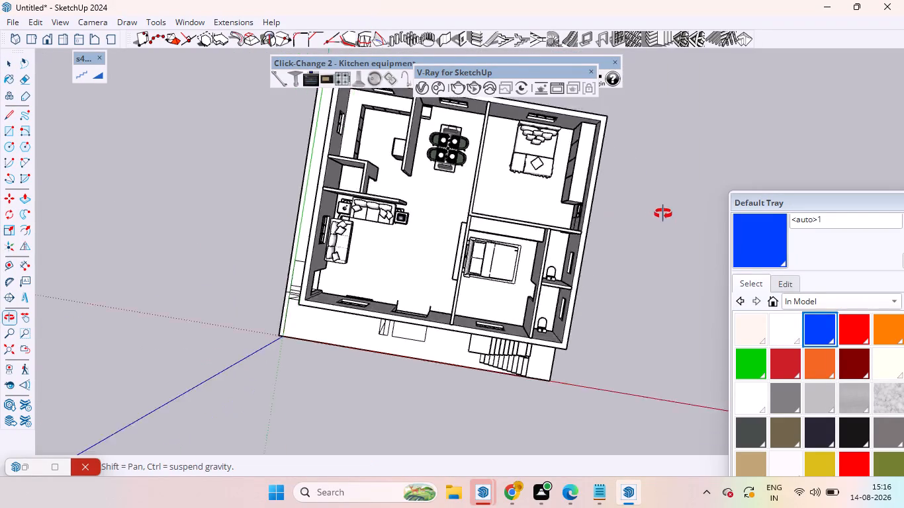
pyautogui.moveTo(663, 214); pyautogui.dragTo(672, 212, button='middle')
pyautogui.scroll(-6, 384, 249)
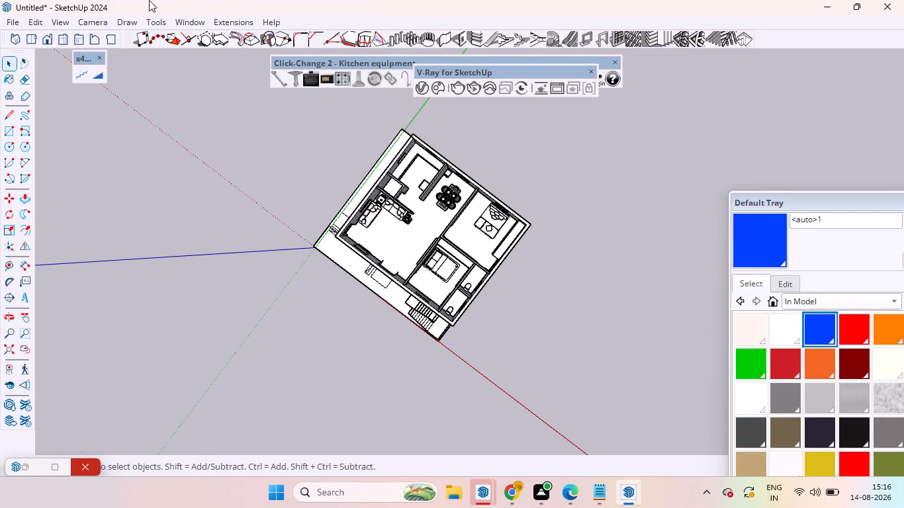
pyautogui.click(35, 40)
pyautogui.scroll(4, 412, 178)
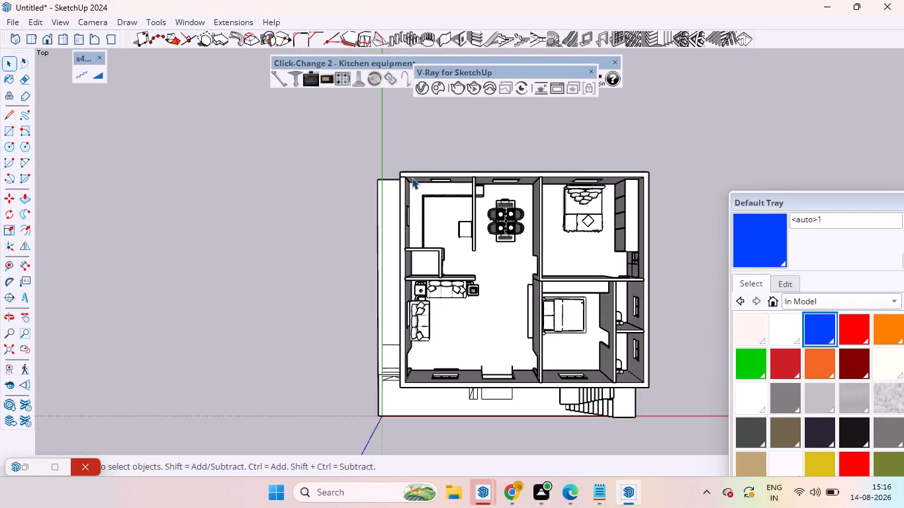
pyautogui.scroll(6, 412, 177)
pyautogui.scroll(-1, 429, 218)
pyautogui.scroll(12, 429, 219)
pyautogui.moveTo(468, 245); pyautogui.dragTo(523, 162, button='middle')
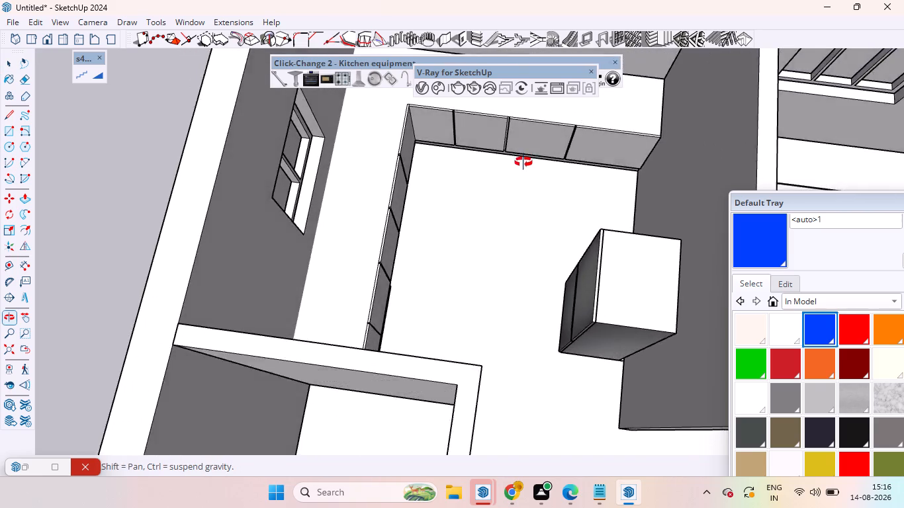
pyautogui.moveTo(523, 162); pyautogui.dragTo(548, 68, button='middle')
pyautogui.scroll(-3, 513, 181)
pyautogui.scroll(1, 513, 181)
pyautogui.scroll(-3, 513, 181)
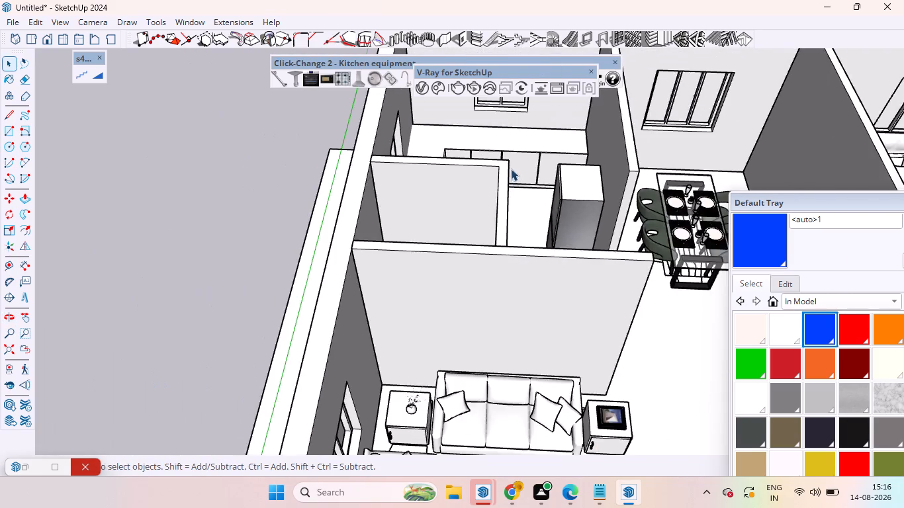
pyautogui.scroll(-6, 511, 169)
pyautogui.scroll(5, 594, 249)
pyautogui.moveTo(592, 339); pyautogui.dragTo(574, 263, button='middle')
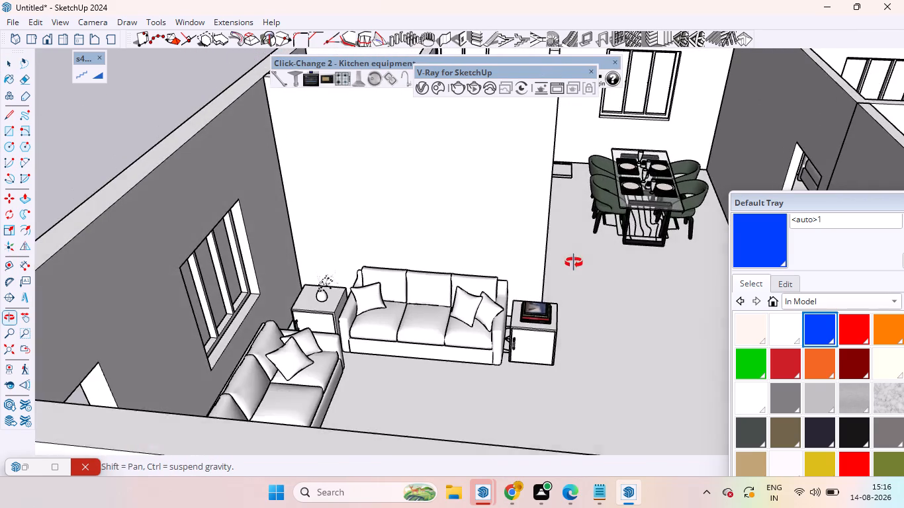
pyautogui.moveTo(574, 263); pyautogui.dragTo(574, 263, button='middle')
pyautogui.scroll(4, 466, 319)
pyautogui.scroll(-6, 440, 302)
pyautogui.scroll(5, 454, 314)
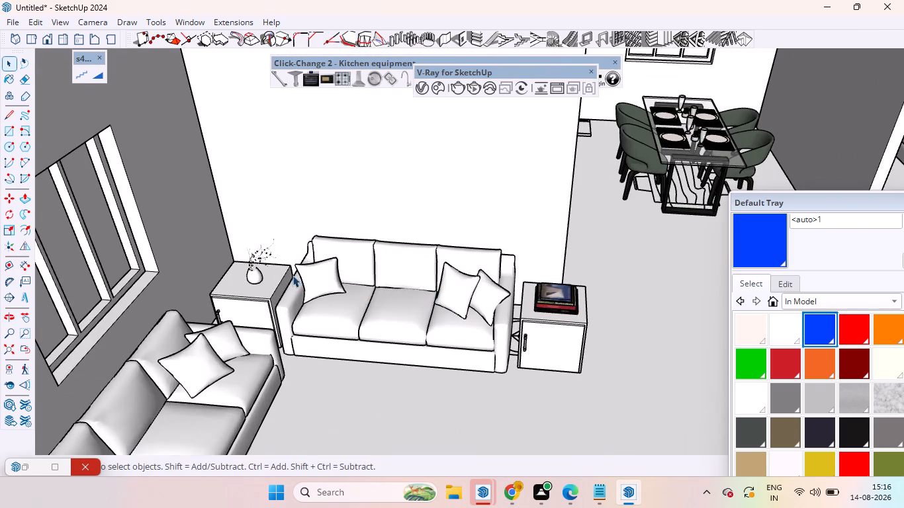
pyautogui.moveTo(298, 279); pyautogui.dragTo(330, 259, button='middle')
pyautogui.scroll(5, 515, 215)
pyautogui.moveTo(513, 191); pyautogui.dragTo(514, 238, button='middle')
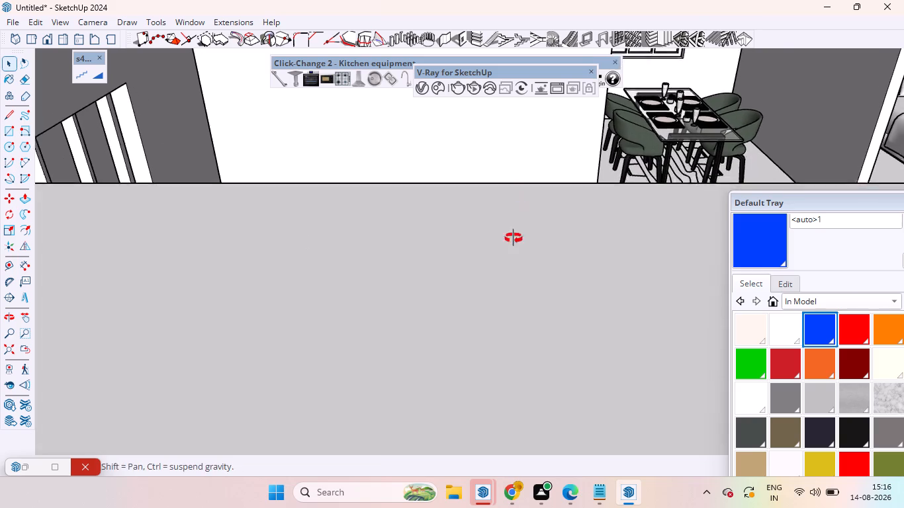
pyautogui.moveTo(514, 238); pyautogui.dragTo(512, 278, button='middle')
pyautogui.scroll(-4, 480, 224)
pyautogui.scroll(1, 480, 254)
pyautogui.scroll(-17, 480, 256)
pyautogui.scroll(-7, 447, 237)
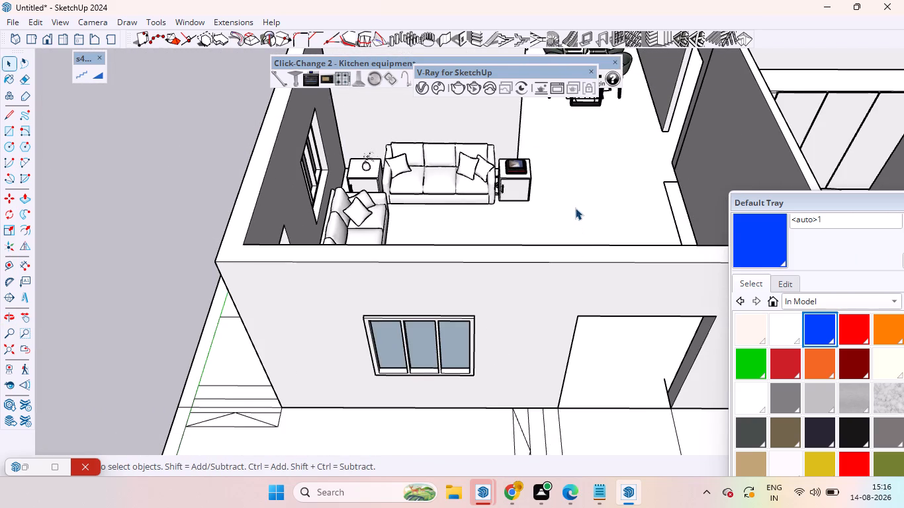
# Examine the house from its outer corner and inspect the living room partition wall facing the sofas, with the thin strip at its base.
pyautogui.scroll(-6, 536, 177)
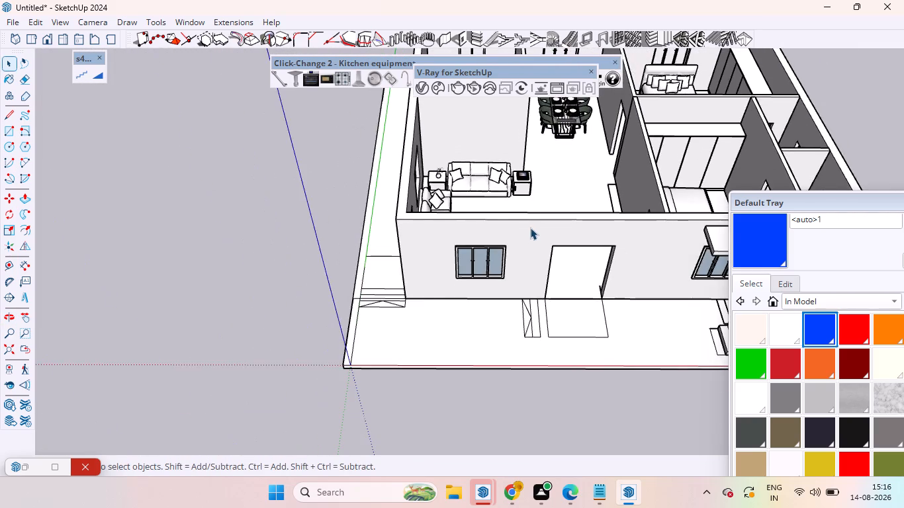
pyautogui.scroll(-5, 530, 228)
pyautogui.moveTo(516, 170); pyautogui.dragTo(737, 225, button='middle')
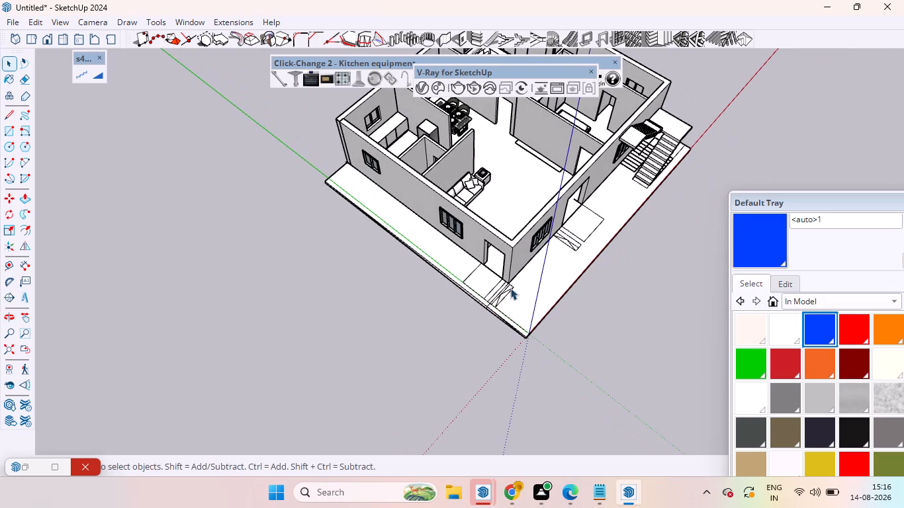
pyautogui.scroll(-6, 536, 226)
pyautogui.moveTo(506, 157); pyautogui.dragTo(572, 163, button='middle')
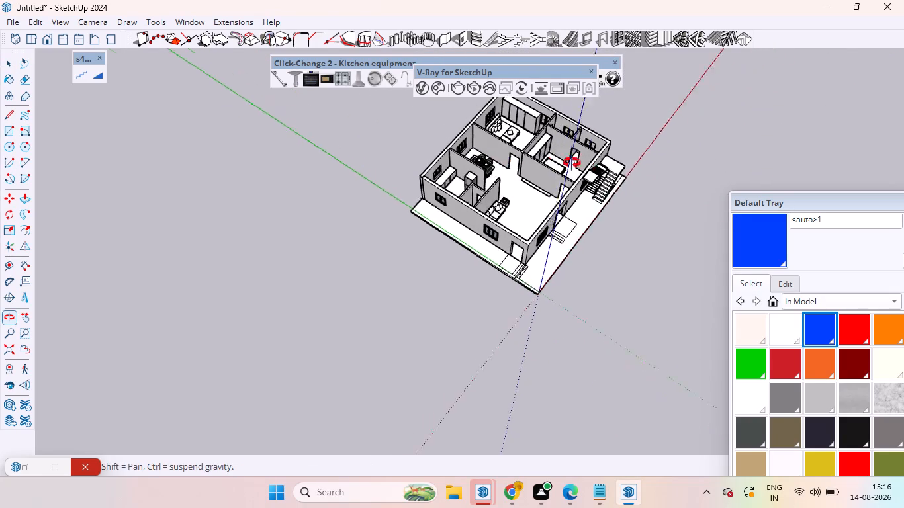
pyautogui.moveTo(572, 163); pyautogui.dragTo(612, 112, button='middle')
pyautogui.scroll(11, 576, 153)
pyautogui.moveTo(457, 194); pyautogui.dragTo(510, 171, button='middle')
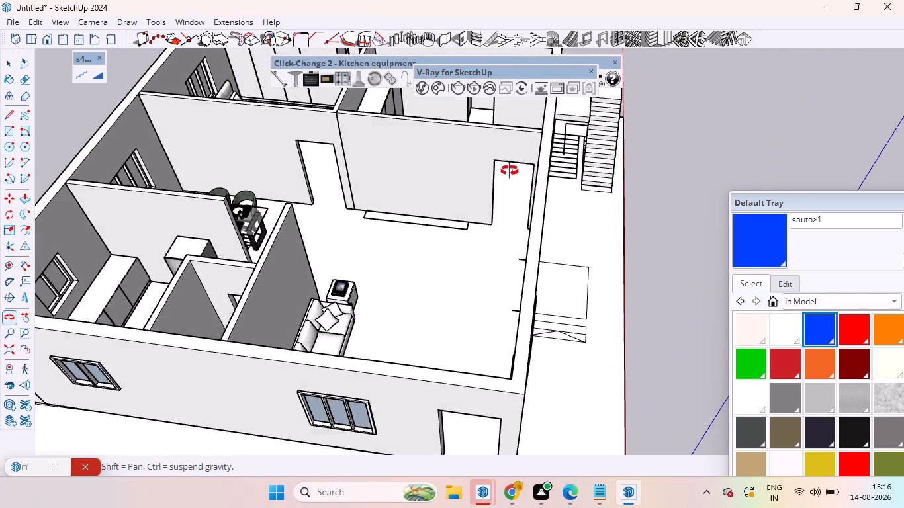
pyautogui.moveTo(510, 171); pyautogui.dragTo(512, 169, button='middle')
pyautogui.scroll(-6, 391, 255)
pyautogui.moveTo(381, 202); pyautogui.dragTo(447, 208, button='middle')
pyautogui.scroll(3, 394, 258)
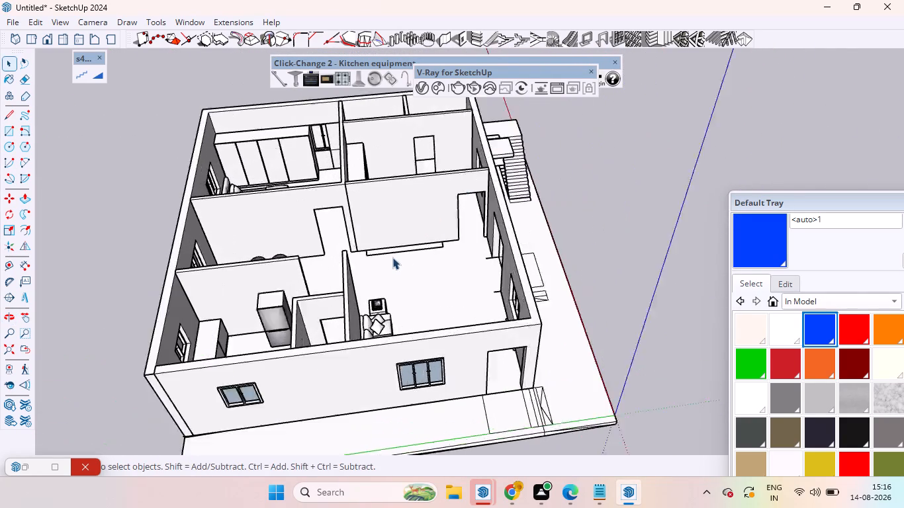
pyautogui.scroll(3, 392, 257)
pyautogui.scroll(-4, 388, 188)
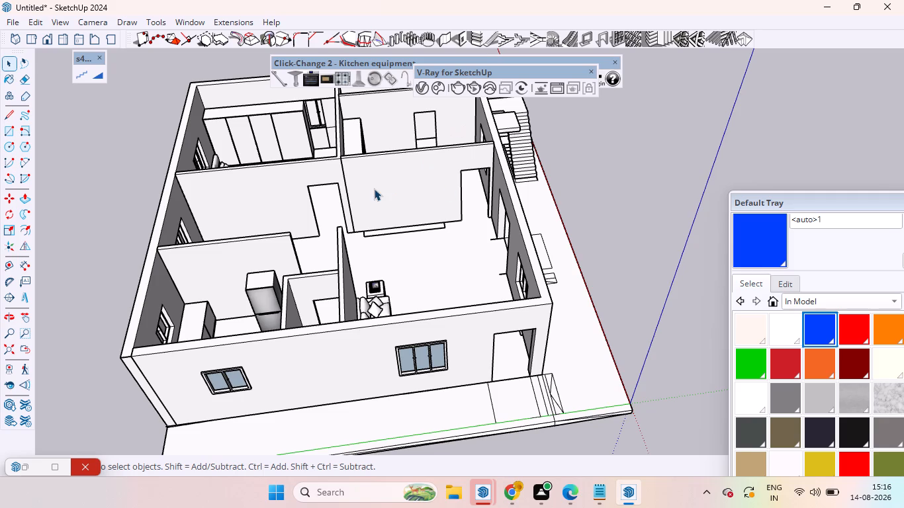
pyautogui.scroll(5, 374, 183)
pyautogui.moveTo(390, 226); pyautogui.dragTo(384, 165, button='middle')
pyautogui.scroll(-1, 383, 164)
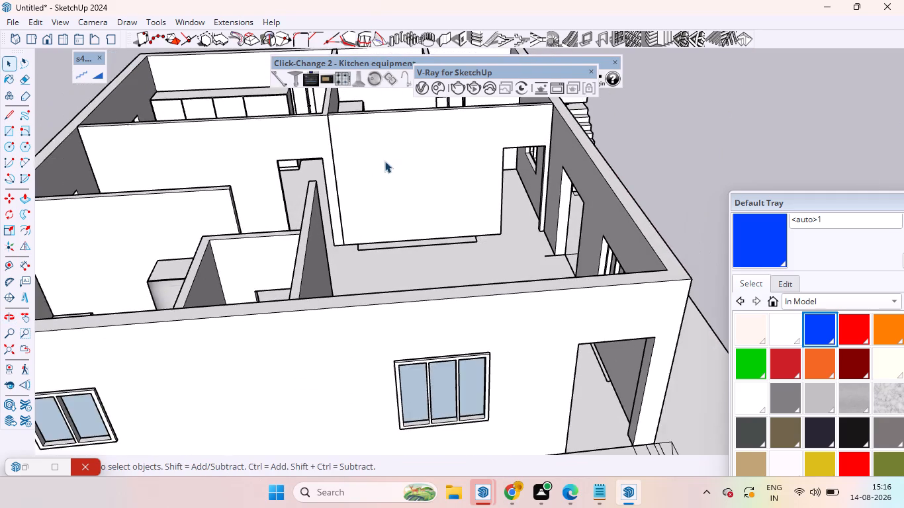
pyautogui.scroll(-3, 401, 224)
pyautogui.scroll(12, 403, 237)
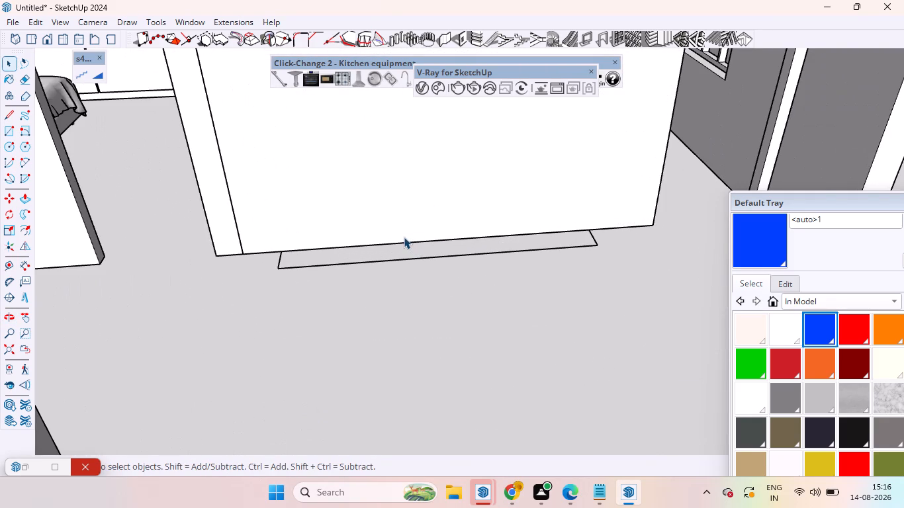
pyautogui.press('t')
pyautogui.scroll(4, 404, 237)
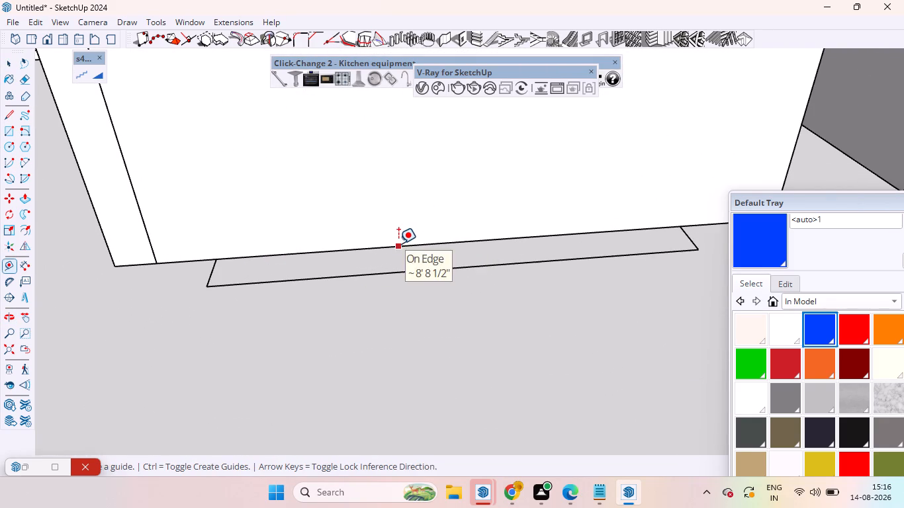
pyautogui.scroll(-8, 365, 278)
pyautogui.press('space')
# Isolate the living room partition wall group that contains the doorway, hiding the rest of the house.
pyautogui.scroll(-5, 359, 292)
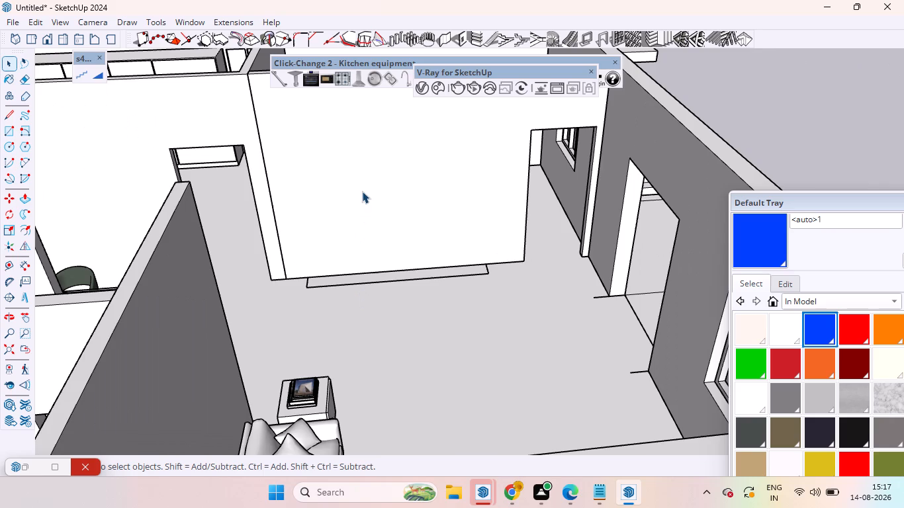
pyautogui.click(362, 190)
pyautogui.scroll(-5, 362, 224)
pyautogui.rightClick(361, 202)
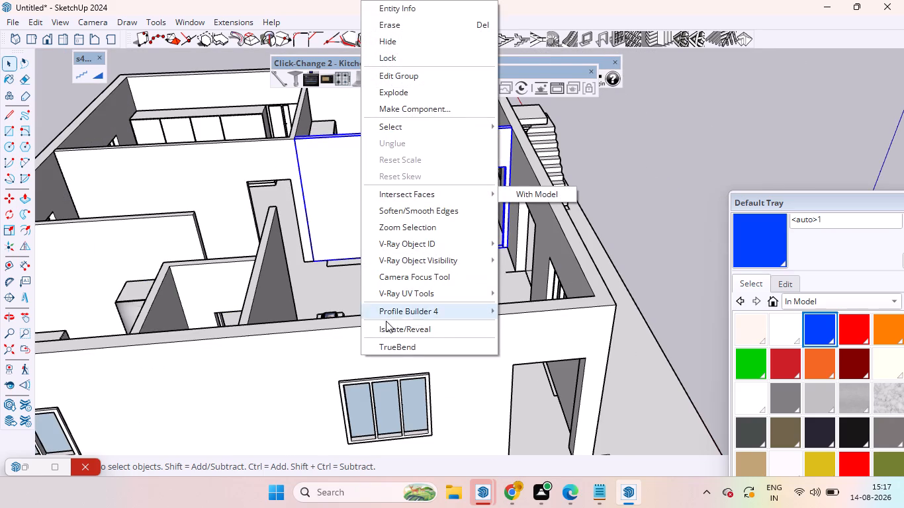
pyautogui.click(408, 325)
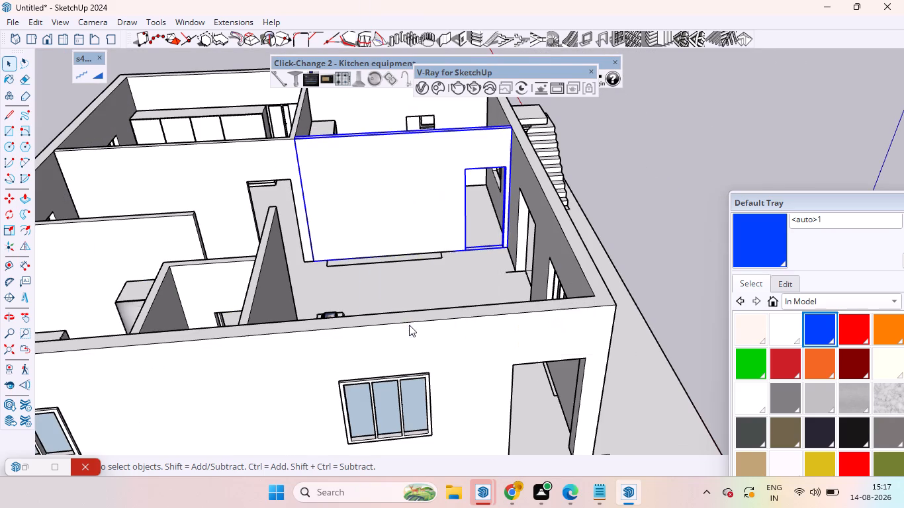
pyautogui.moveTo(388, 271); pyautogui.dragTo(375, 174, button='middle')
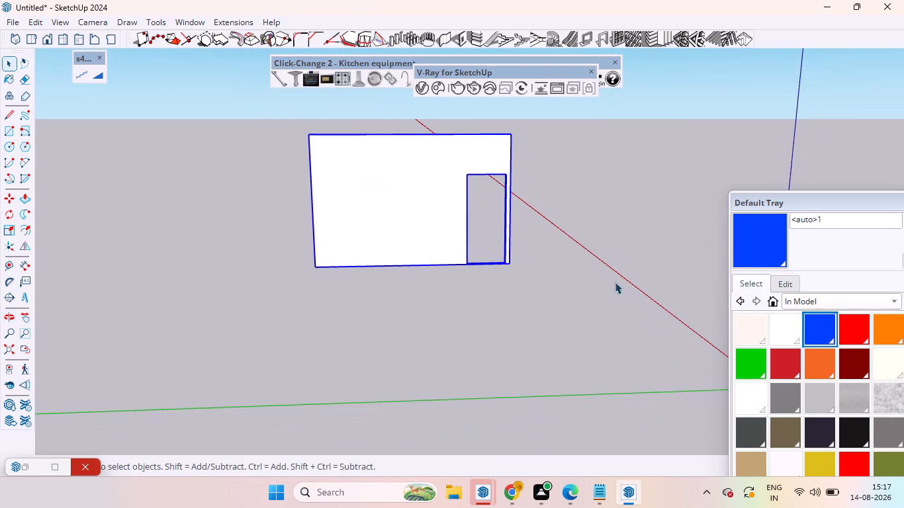
pyautogui.click(607, 282)
# Draw a vertical line from the doorway's upper inner corner to the wall's top edge, outside the wall group.
pyautogui.scroll(-6, 379, 215)
pyautogui.scroll(6, 378, 241)
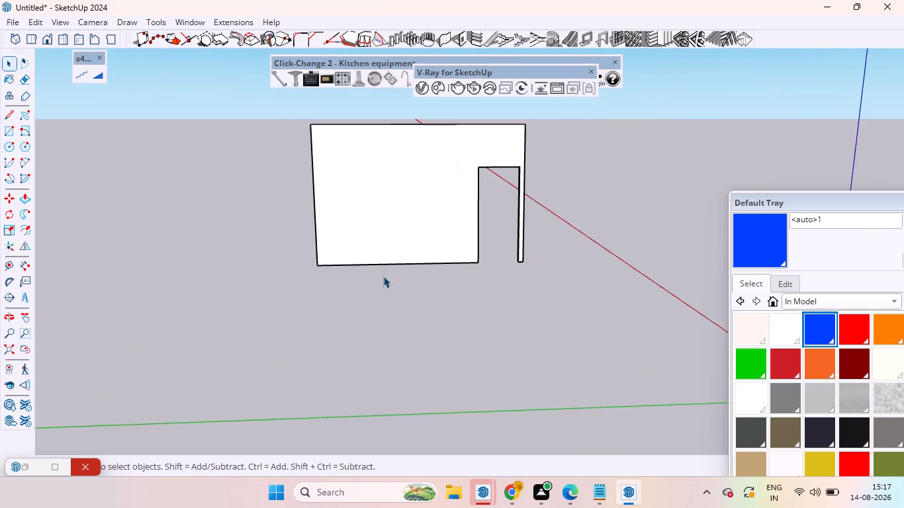
pyautogui.scroll(2, 383, 276)
pyautogui.scroll(-5, 383, 282)
pyautogui.click(390, 208)
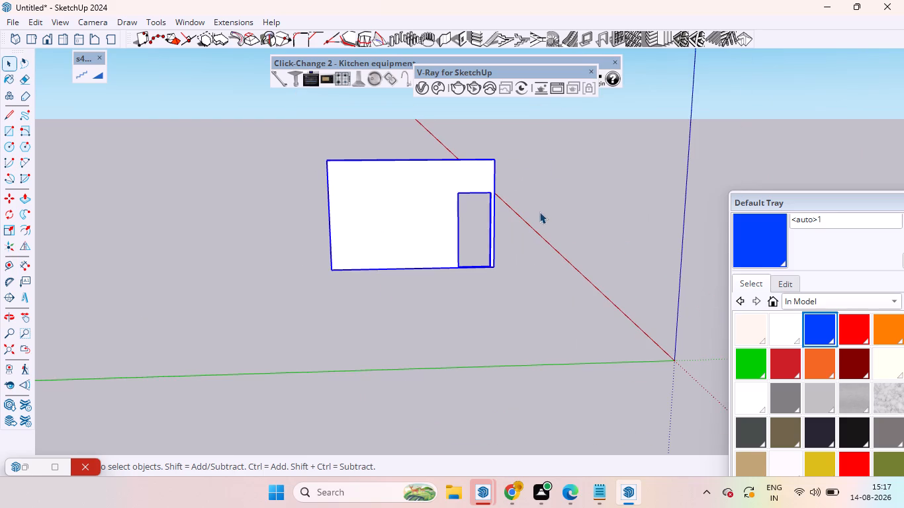
pyautogui.click(541, 212)
pyautogui.scroll(8, 448, 173)
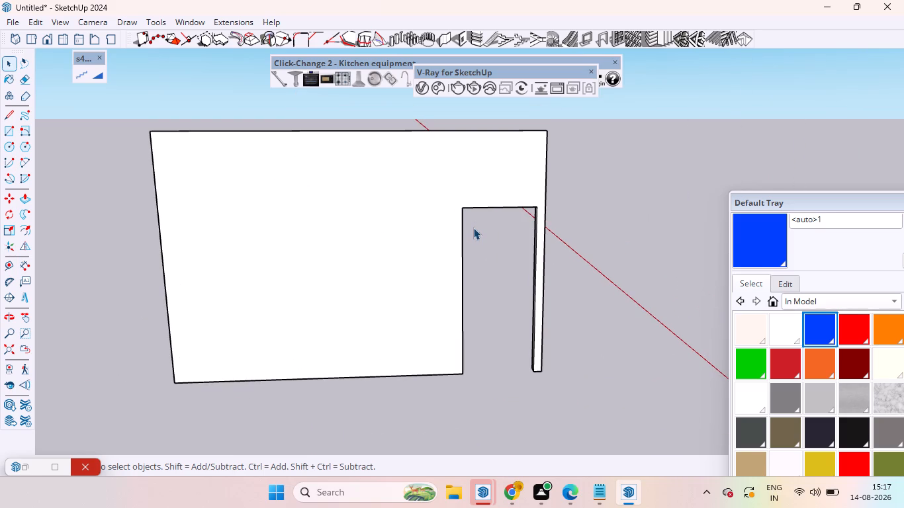
pyautogui.press('l')
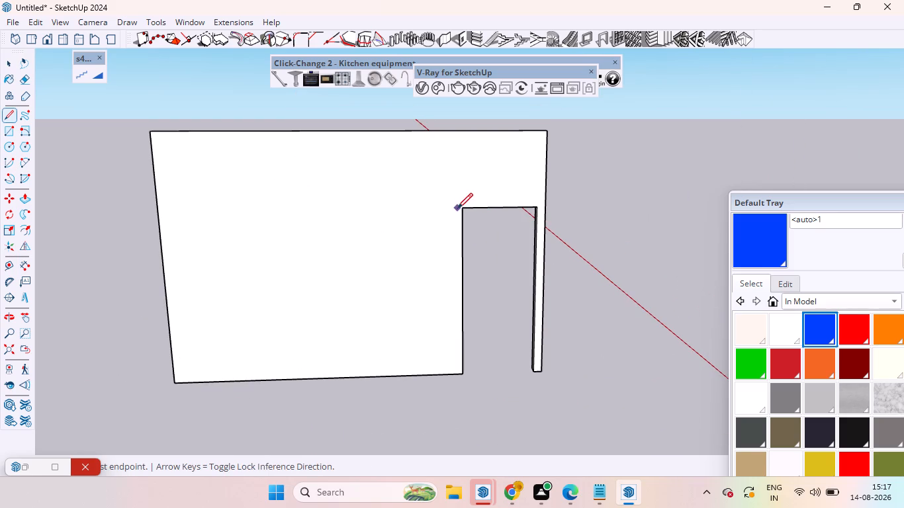
pyautogui.click(465, 210)
pyautogui.click(461, 132)
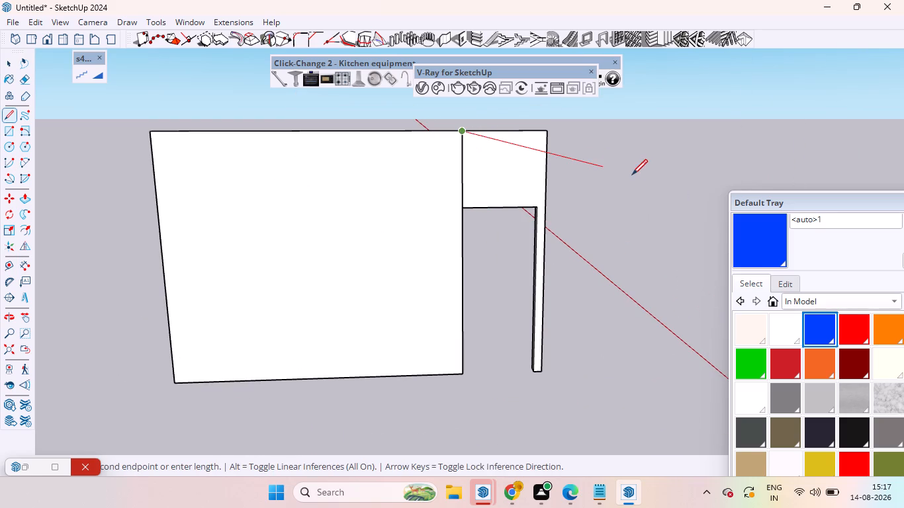
pyautogui.press('space')
# Open the wall group and draw the same vertical line inside it, from the doorway's upper corner to the top edge, splitting the face.
pyautogui.click(394, 207)
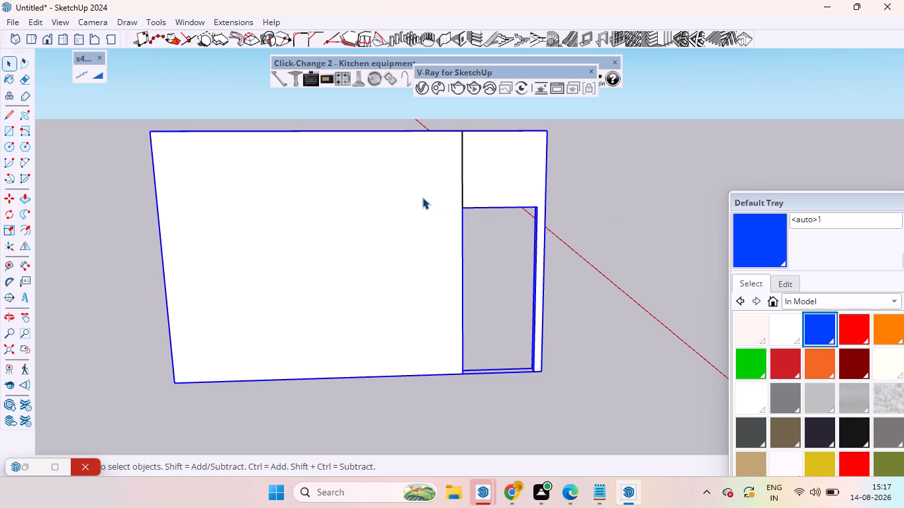
pyautogui.doubleClick(422, 197)
pyautogui.click(417, 197)
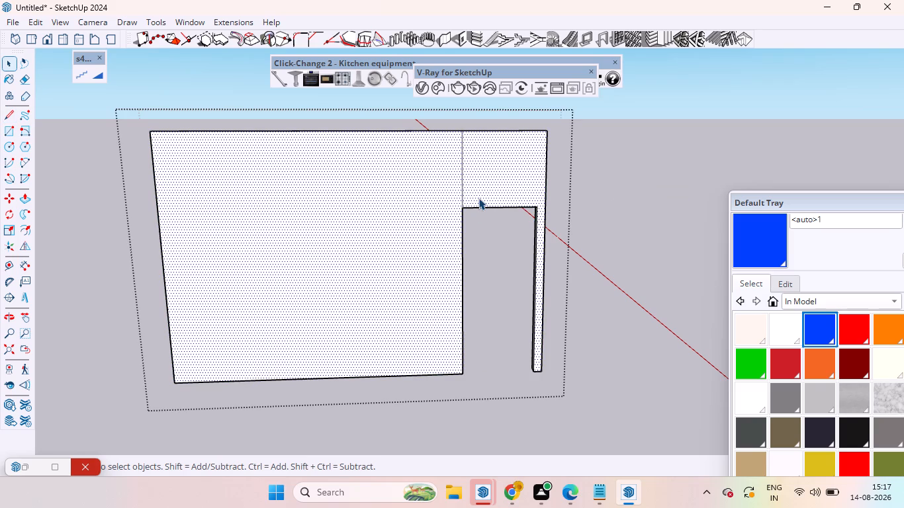
pyautogui.press('l')
pyautogui.click(463, 210)
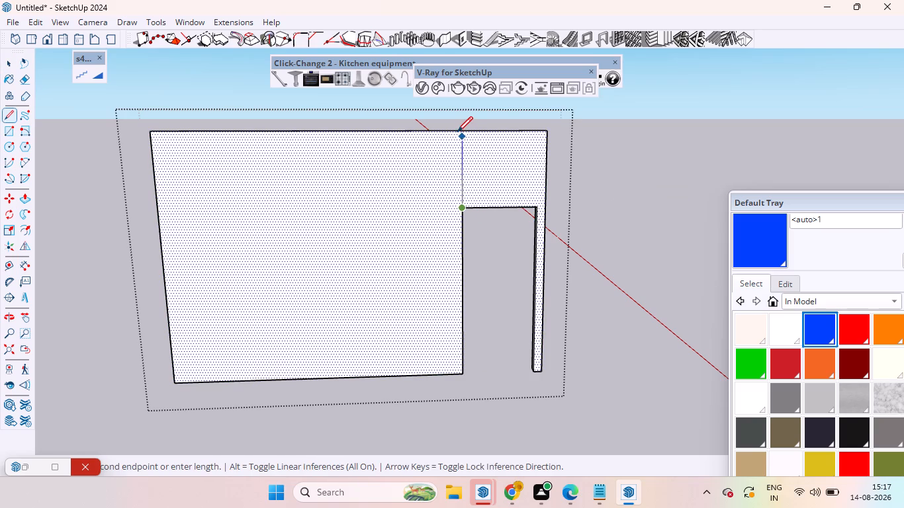
pyautogui.click(462, 136)
pyautogui.press('space')
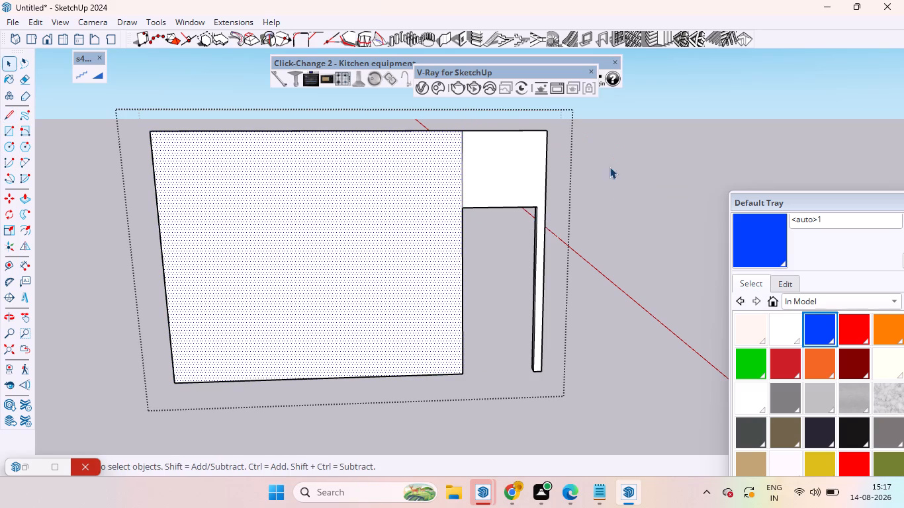
# Reopen the wall group and redraw the vertical line from the doorway's upper corner to the wall's top edge.
pyautogui.click(621, 235)
pyautogui.click(399, 224)
pyautogui.tripleClick(399, 224)
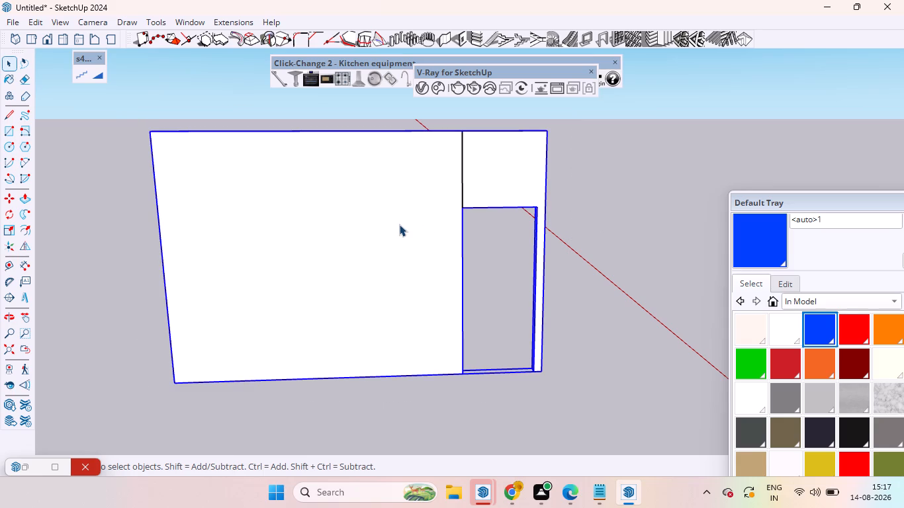
pyautogui.tripleClick(399, 224)
pyautogui.click(399, 223)
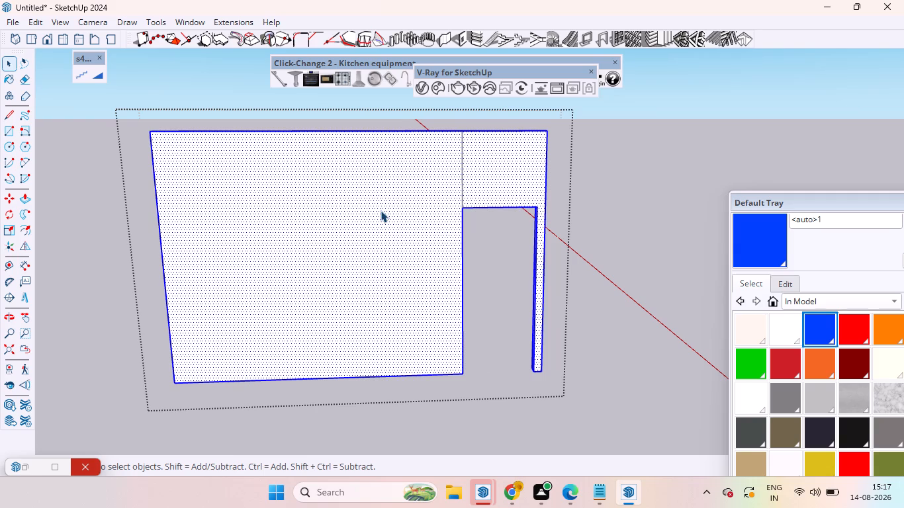
pyautogui.doubleClick(381, 210)
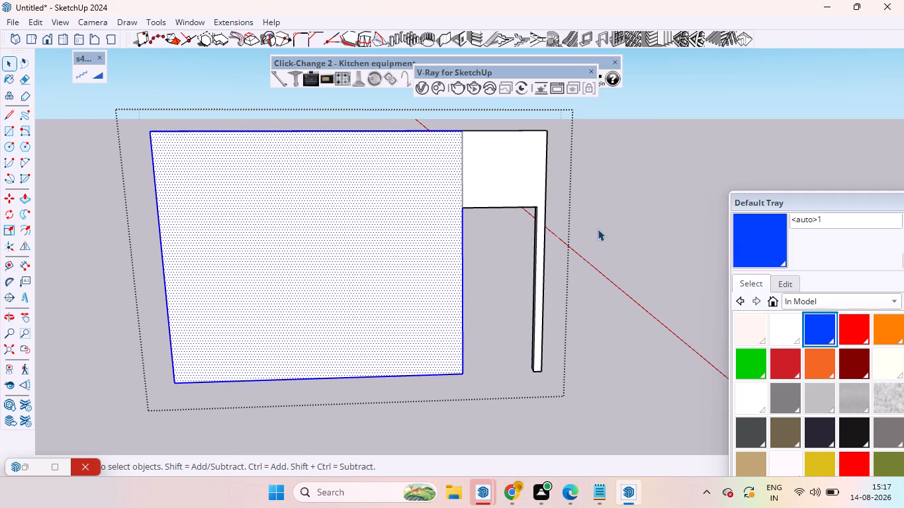
pyautogui.press('l')
pyautogui.click(465, 207)
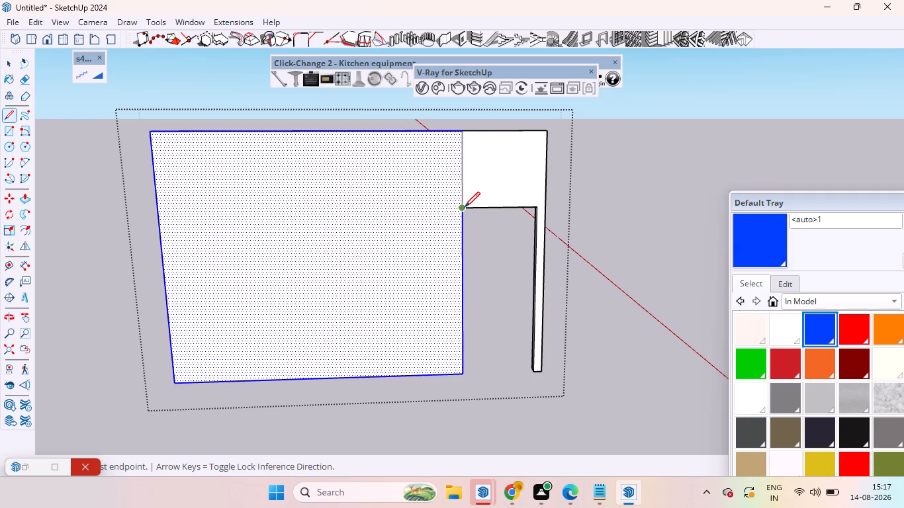
pyautogui.click(463, 132)
pyautogui.press('space')
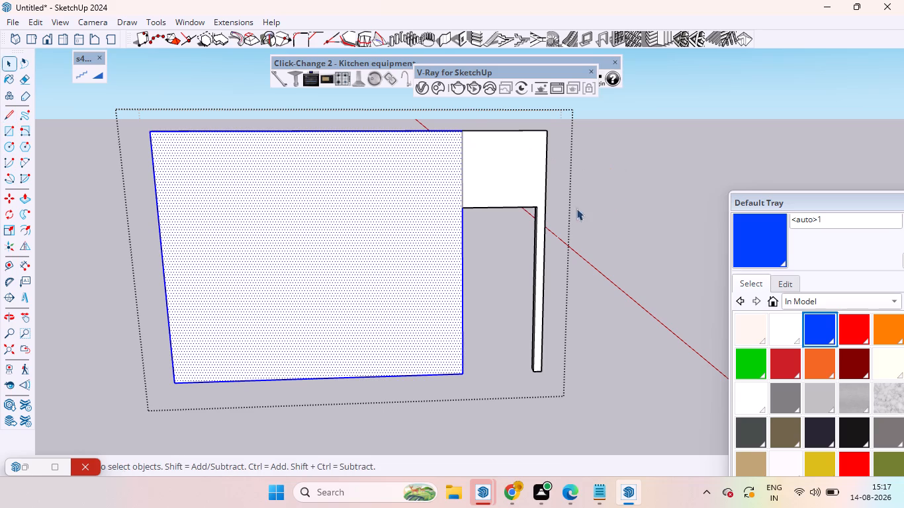
pyautogui.click(374, 204)
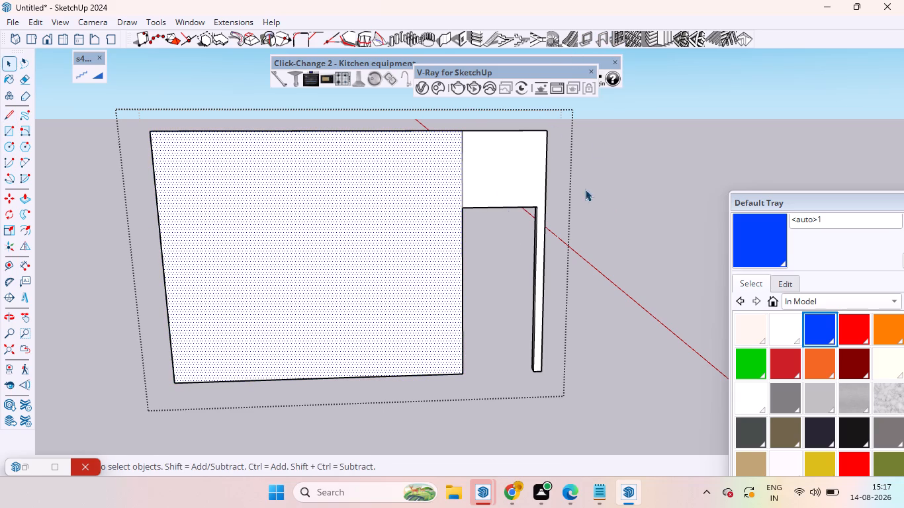
# Place a horizontal guide 1'5" above the large panel's bottom edge and a second guide 1' above the first.
pyautogui.press('t')
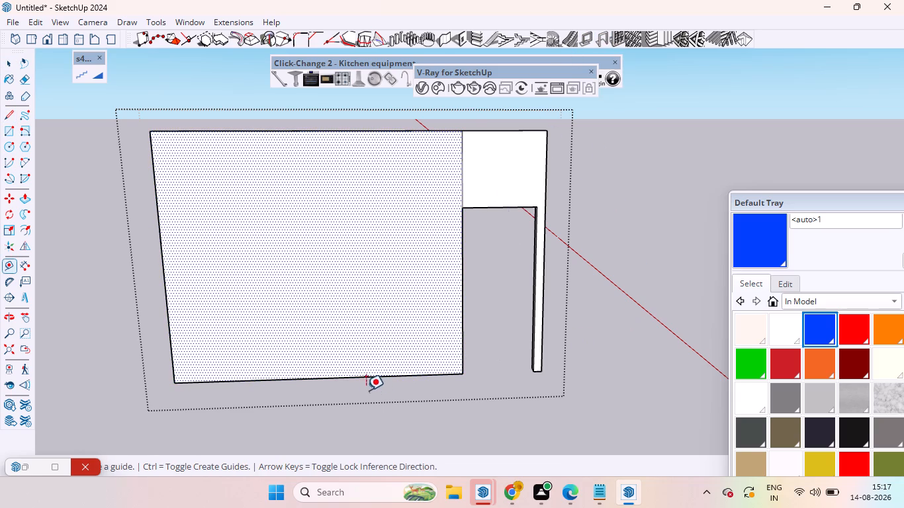
pyautogui.click(357, 378)
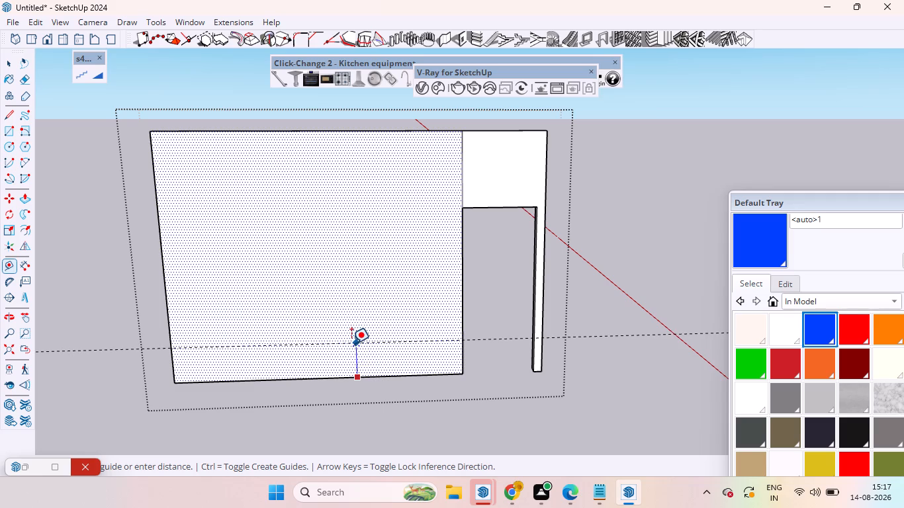
pyautogui.press('1')
pyautogui.press("'")
pyautogui.press('5')
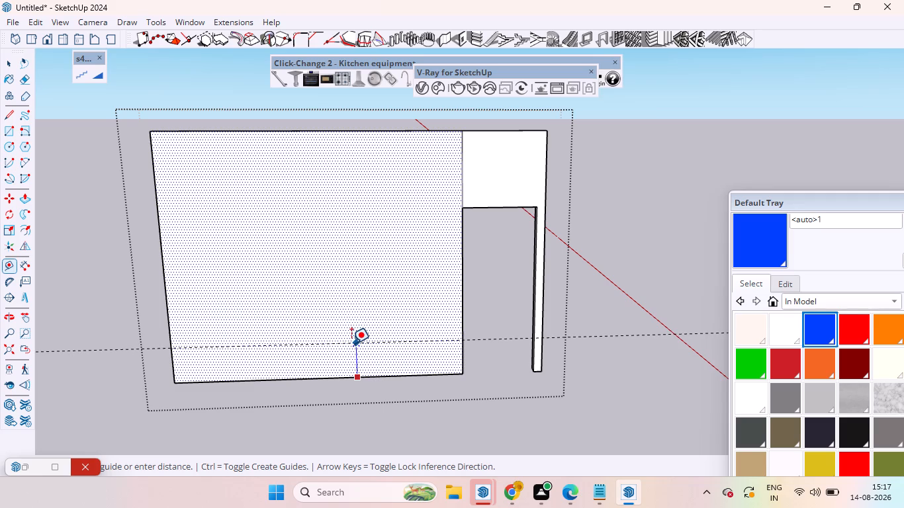
pyautogui.press('Return')
pyautogui.click(352, 344)
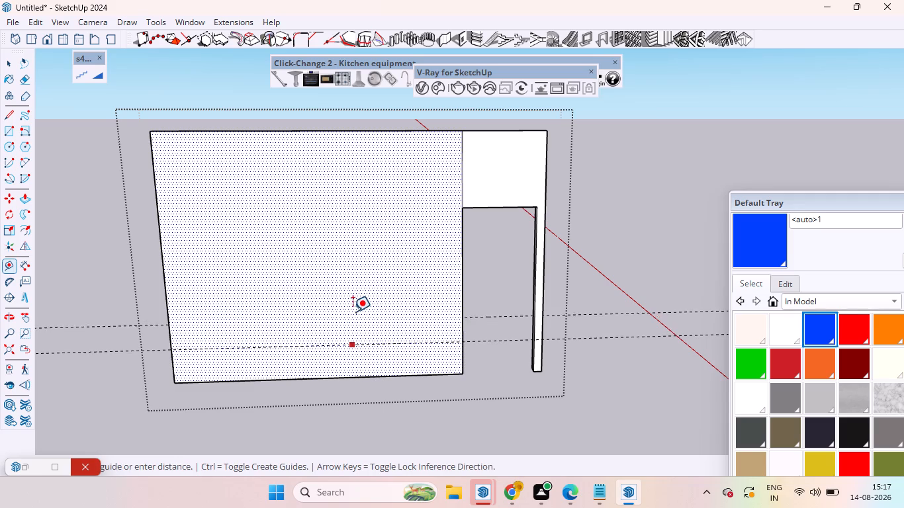
pyautogui.press('1')
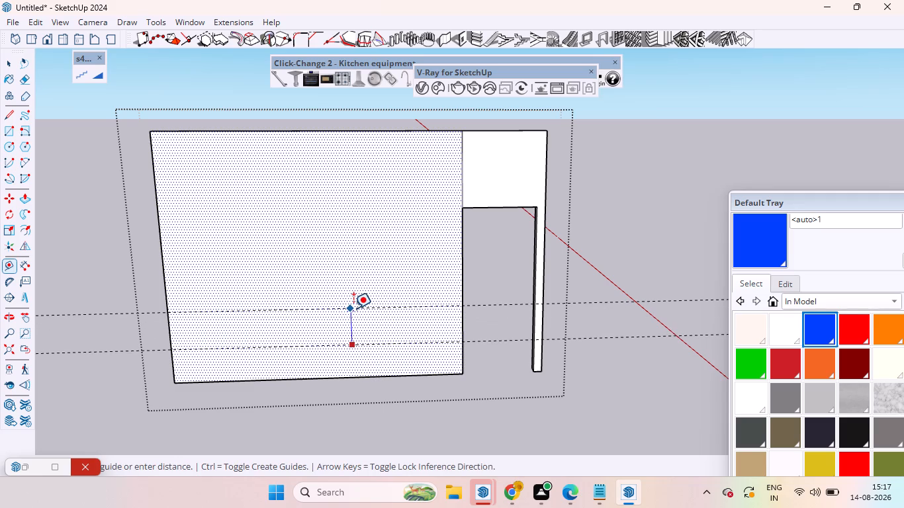
pyautogui.press("'")
pyautogui.press('Return')
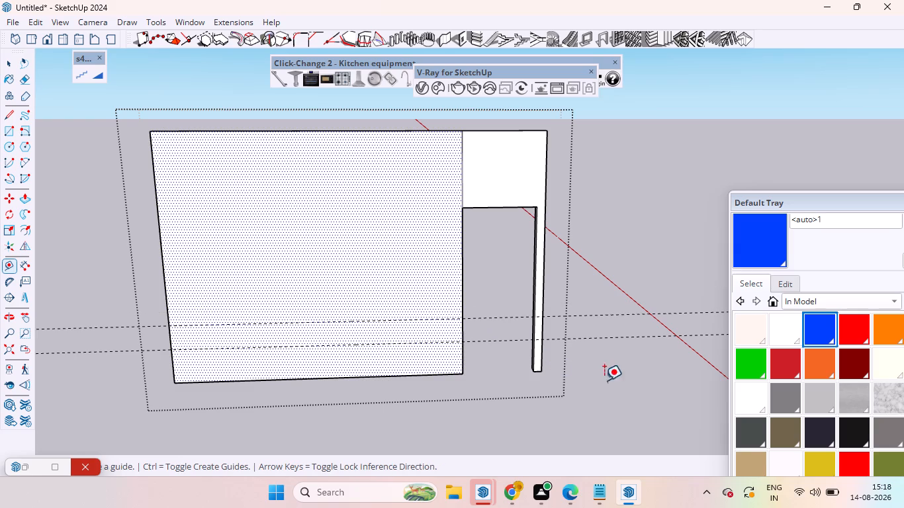
pyautogui.press('space')
pyautogui.click(611, 380)
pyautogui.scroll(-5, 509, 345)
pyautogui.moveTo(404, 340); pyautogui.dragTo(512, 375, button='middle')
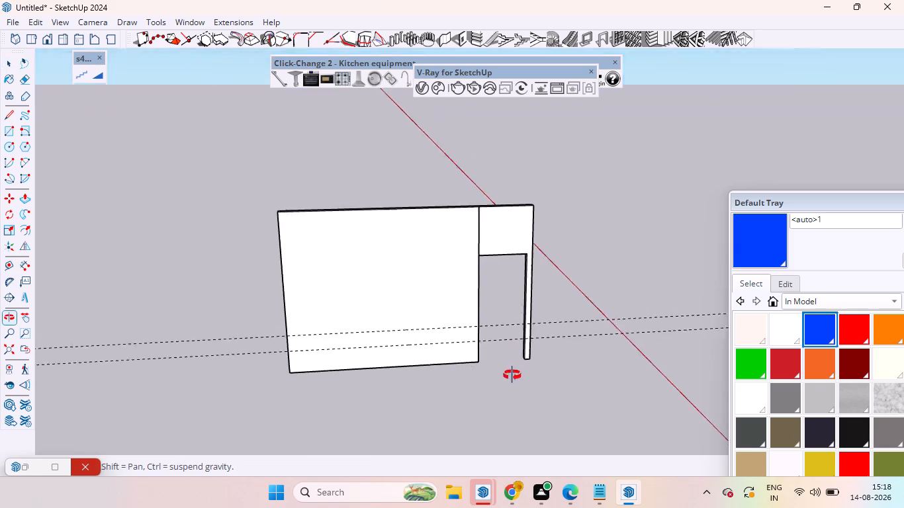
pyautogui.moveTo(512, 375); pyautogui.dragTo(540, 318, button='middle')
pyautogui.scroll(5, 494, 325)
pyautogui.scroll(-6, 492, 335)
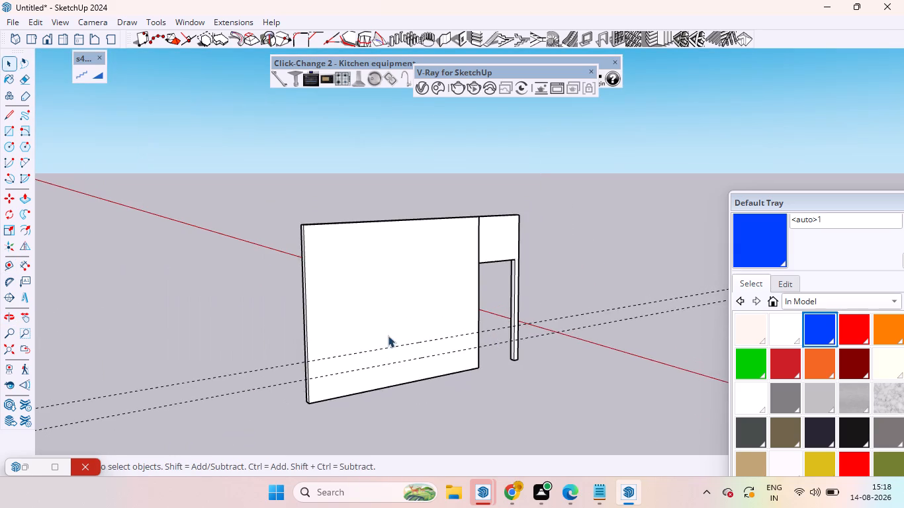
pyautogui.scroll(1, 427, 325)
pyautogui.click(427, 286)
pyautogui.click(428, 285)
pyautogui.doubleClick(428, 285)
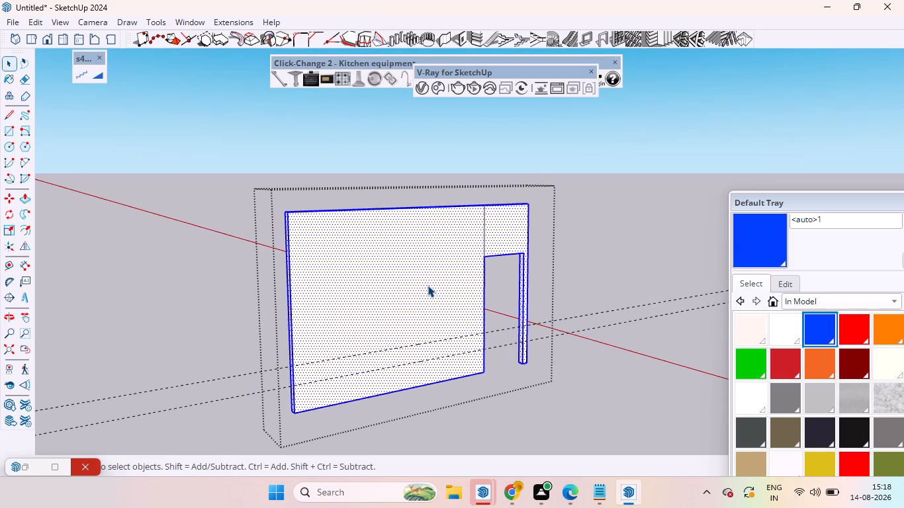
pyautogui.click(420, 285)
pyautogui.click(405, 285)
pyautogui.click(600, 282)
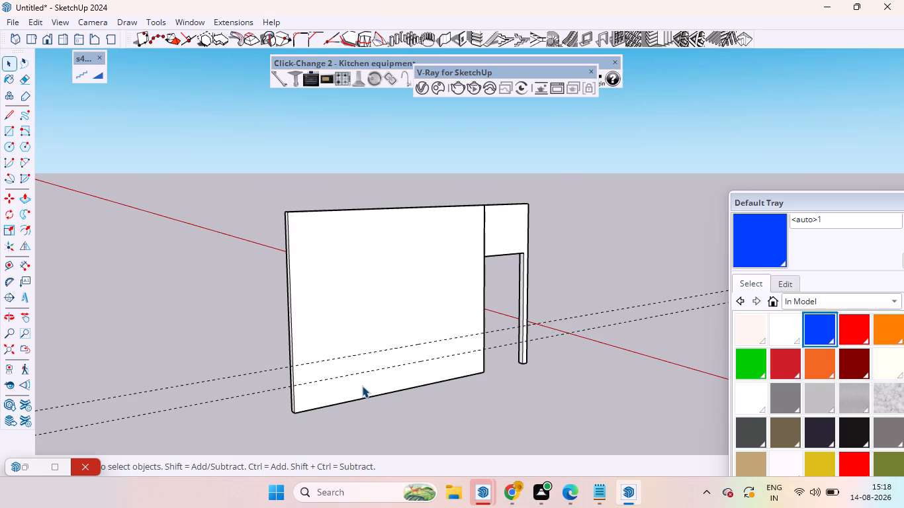
# Draw a rectangle about 8' long between the two guides on the large wall panel, outside the wall group.
pyautogui.press('r')
pyautogui.scroll(4, 359, 383)
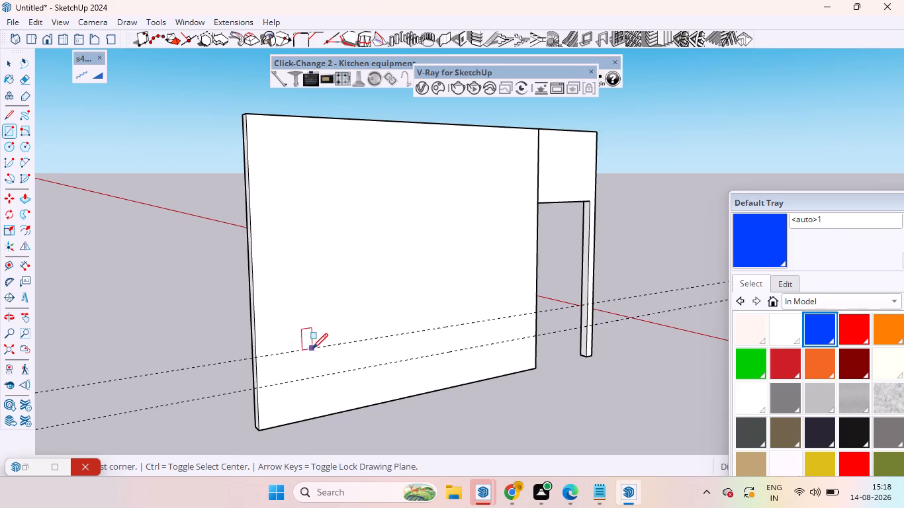
pyautogui.moveTo(301, 349); pyautogui.dragTo(315, 381)
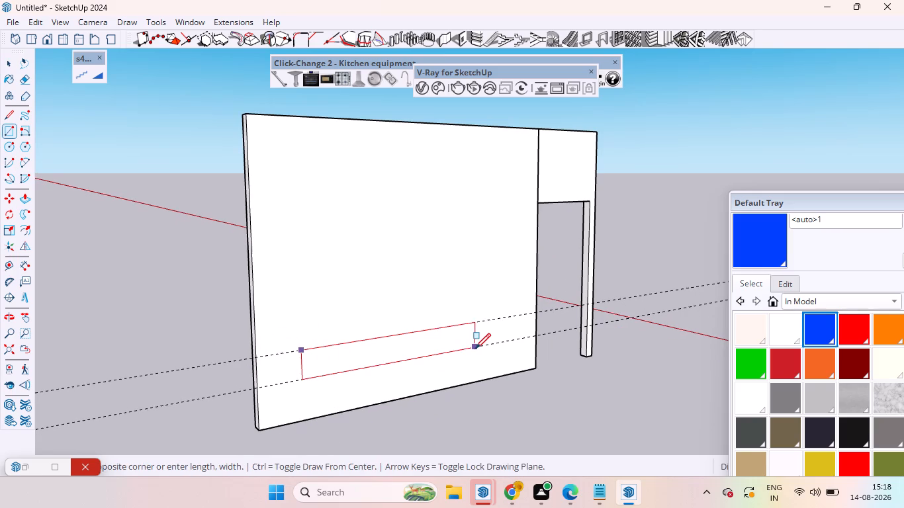
pyautogui.moveTo(490, 346); pyautogui.dragTo(338, 343, button='middle')
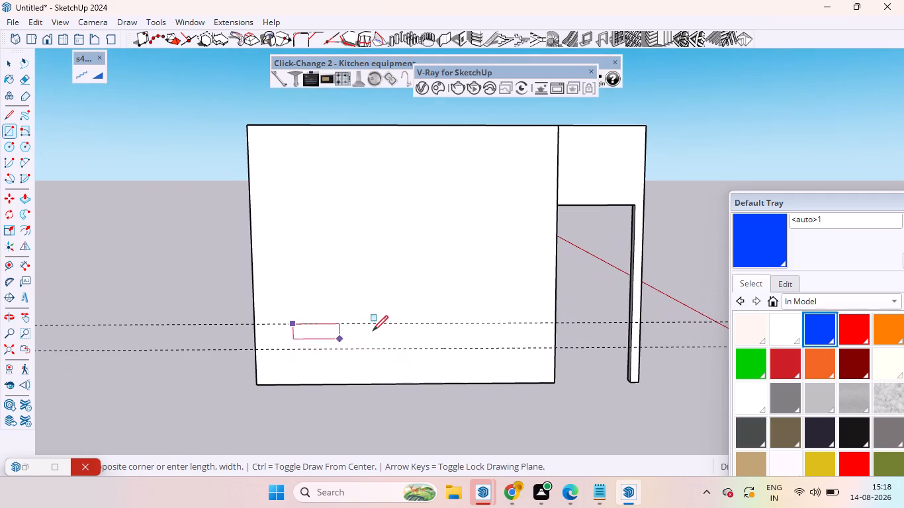
pyautogui.click(499, 349)
pyautogui.press('space')
# Push/Pull the rectangle 1' outward from the wall to form a long cabinet box.
pyautogui.scroll(-7, 495, 396)
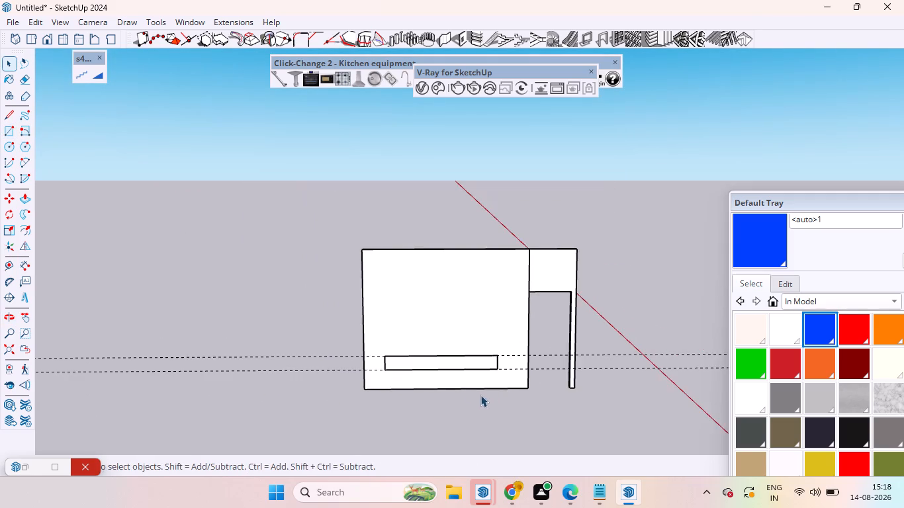
pyautogui.moveTo(479, 395); pyautogui.dragTo(591, 405, button='middle')
pyautogui.scroll(6, 382, 359)
pyautogui.click(453, 382)
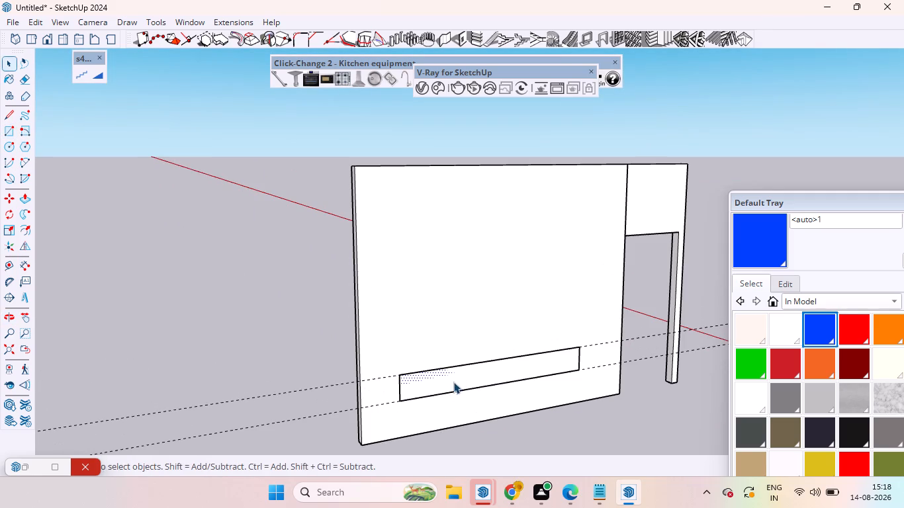
pyautogui.press('p')
pyautogui.moveTo(453, 381); pyautogui.dragTo(467, 382)
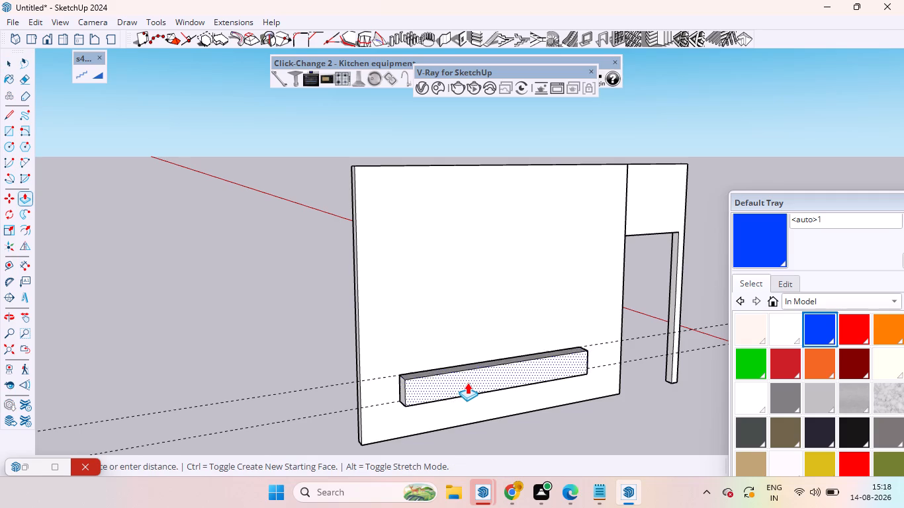
pyautogui.moveTo(467, 382); pyautogui.dragTo(469, 384)
pyautogui.press('1')
pyautogui.press("'")
pyautogui.press('Return')
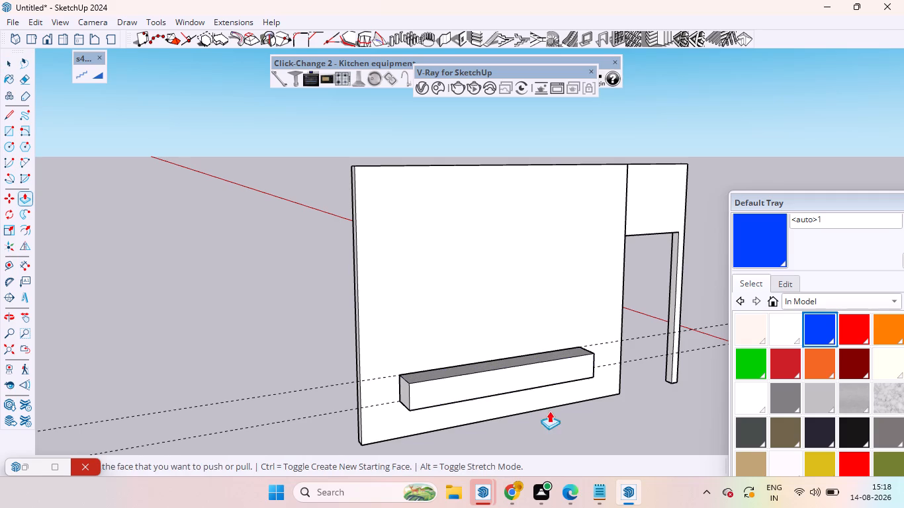
pyautogui.press('space')
# Divide the cabinet box's upper front edge into 4 equal segments.
pyautogui.scroll(-6, 494, 321)
pyautogui.moveTo(499, 364); pyautogui.dragTo(415, 321, button='middle')
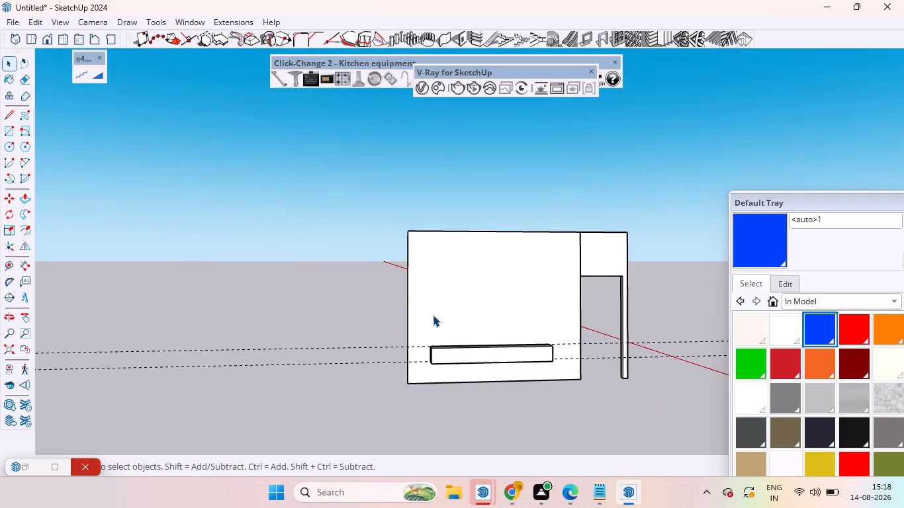
pyautogui.scroll(10, 471, 355)
pyautogui.rightClick(431, 331)
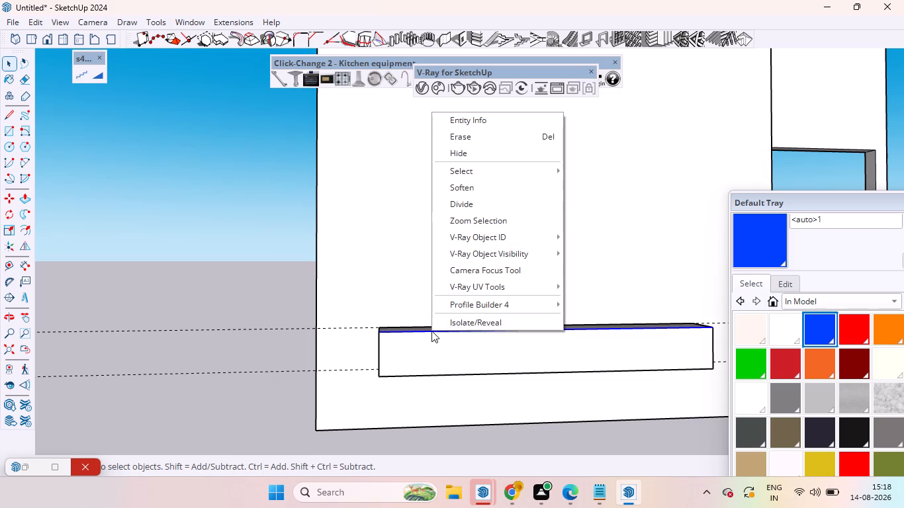
pyautogui.click(471, 205)
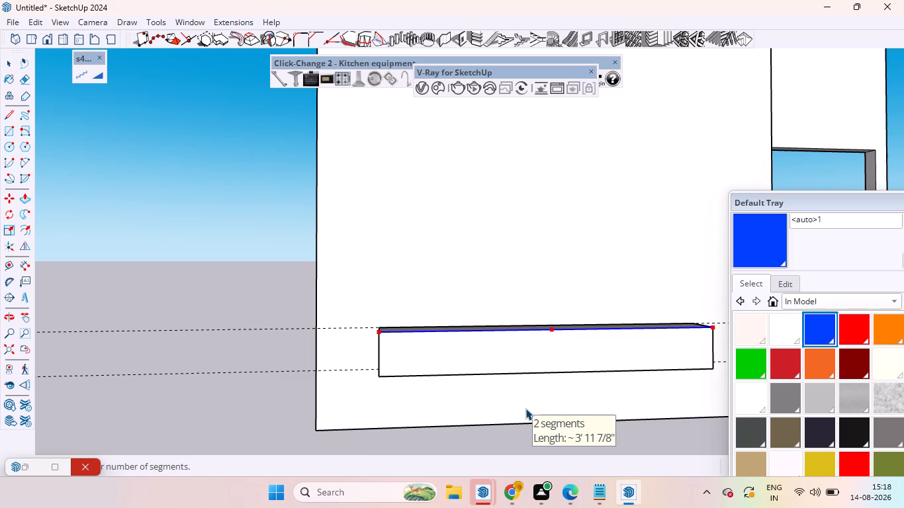
pyautogui.press('4')
pyautogui.press('Return')
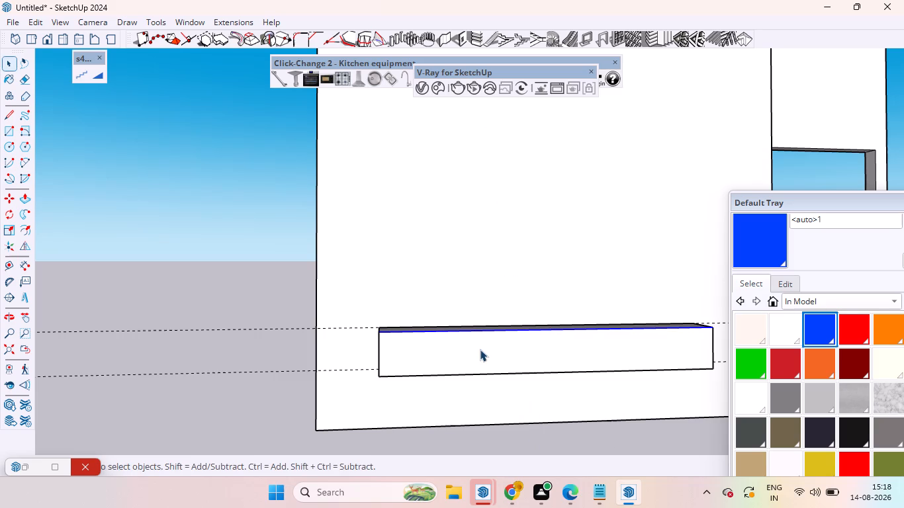
# Draw three vertical lines down the cabinet's front face from the edge's division points, splitting it into four equal panels.
pyautogui.press('l')
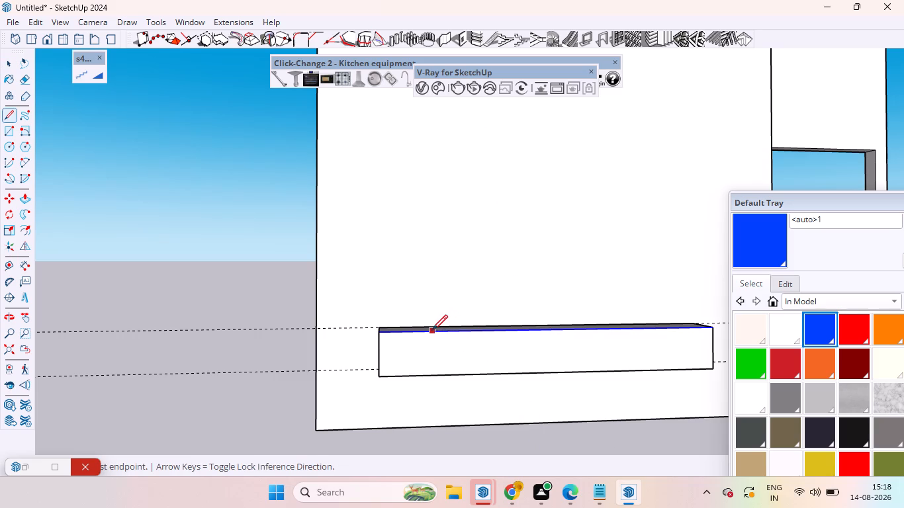
pyautogui.click(471, 333)
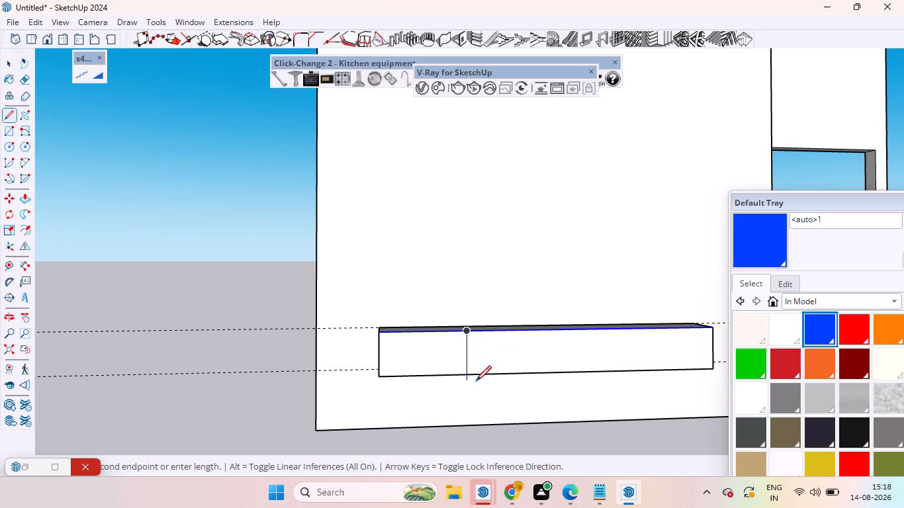
pyautogui.click(467, 374)
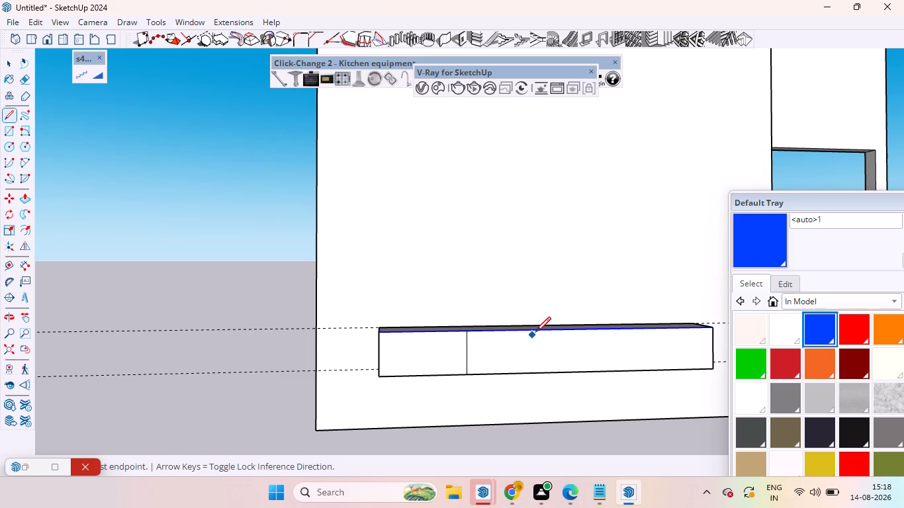
pyautogui.click(555, 333)
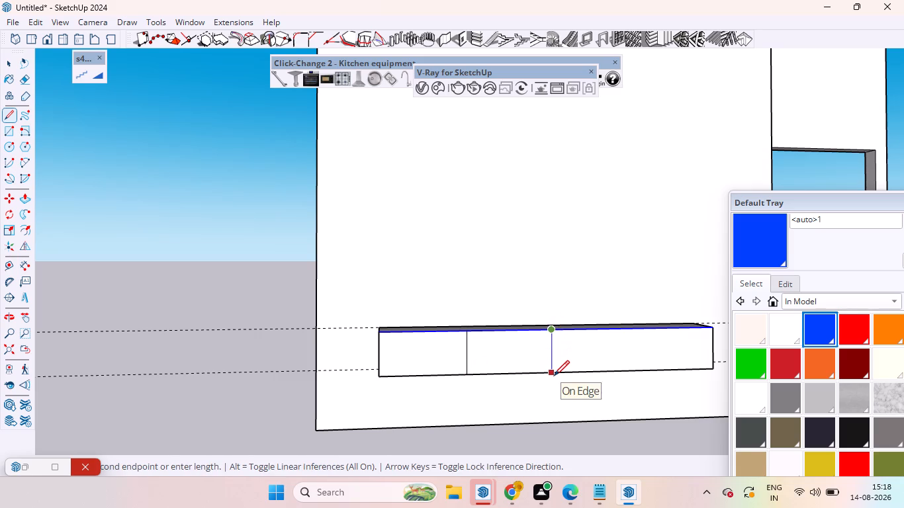
pyautogui.click(554, 376)
pyautogui.click(631, 329)
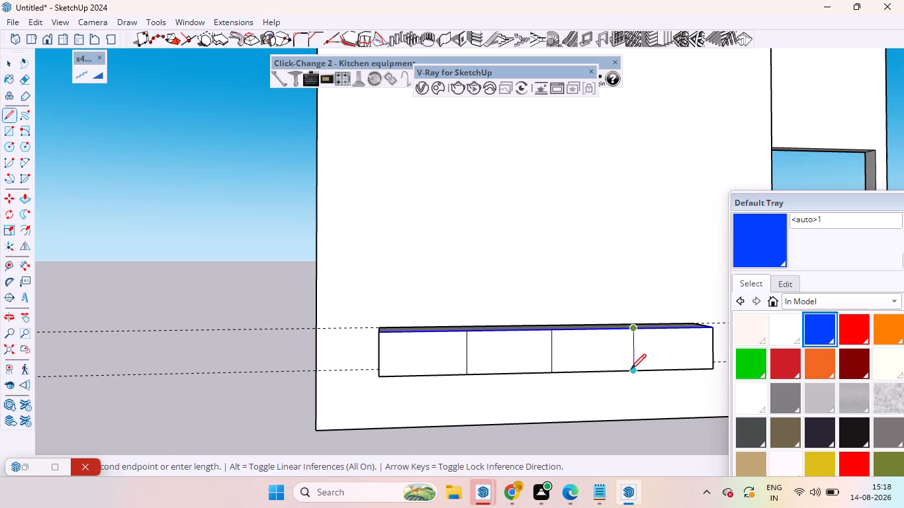
pyautogui.click(631, 369)
pyautogui.press('space')
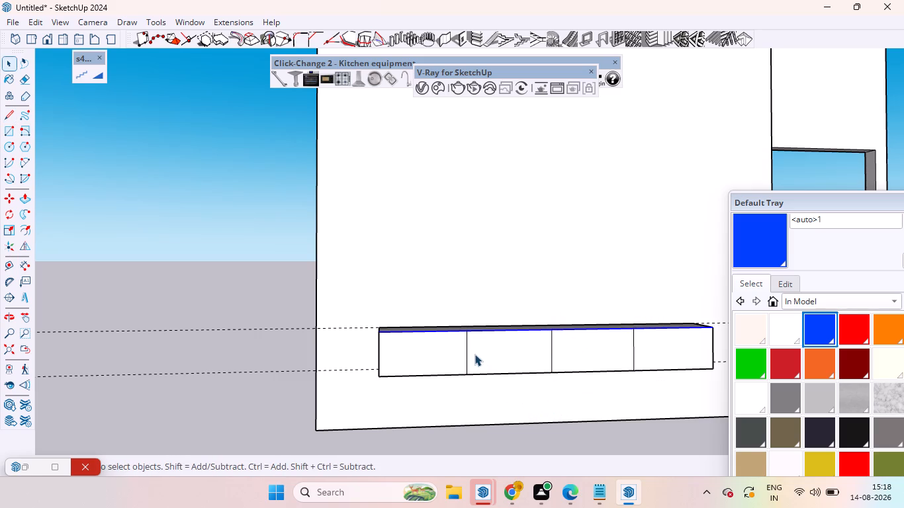
# Copy the first vertical panel divider 3 mm to its right, and copy that new line 6 mm back to the left.
pyautogui.scroll(5, 470, 354)
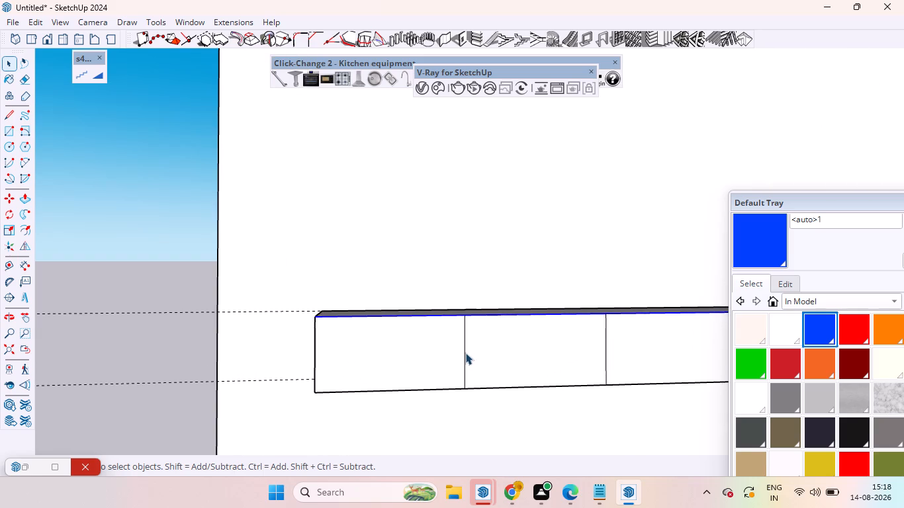
pyautogui.click(465, 353)
pyautogui.press('m')
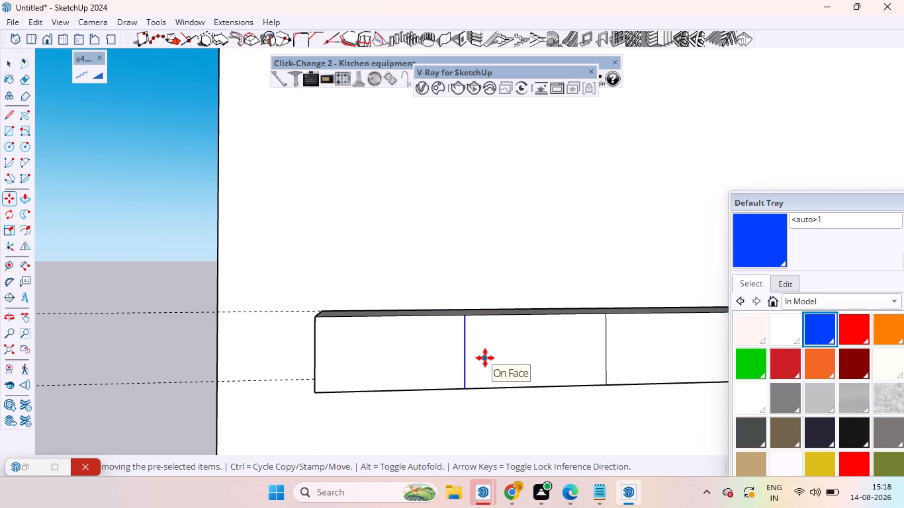
pyautogui.click(468, 389)
pyautogui.press('3')
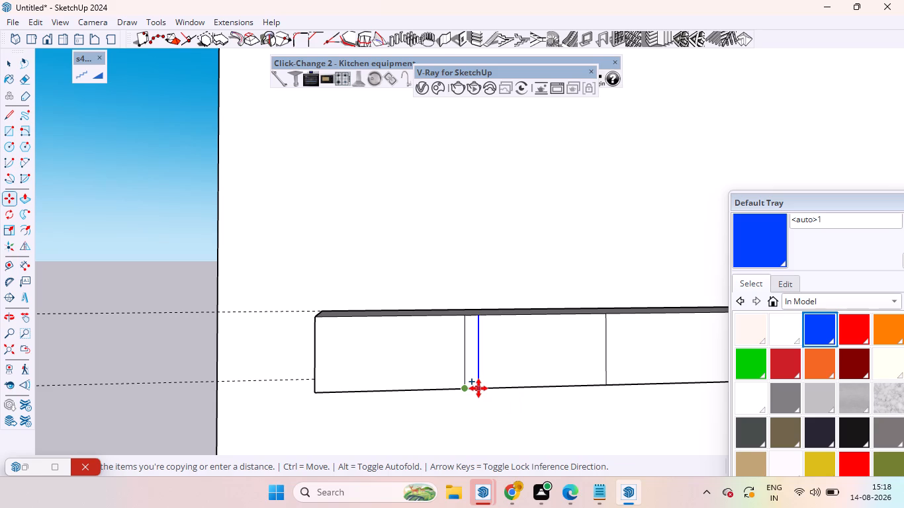
pyautogui.write('mm')
pyautogui.press('Return')
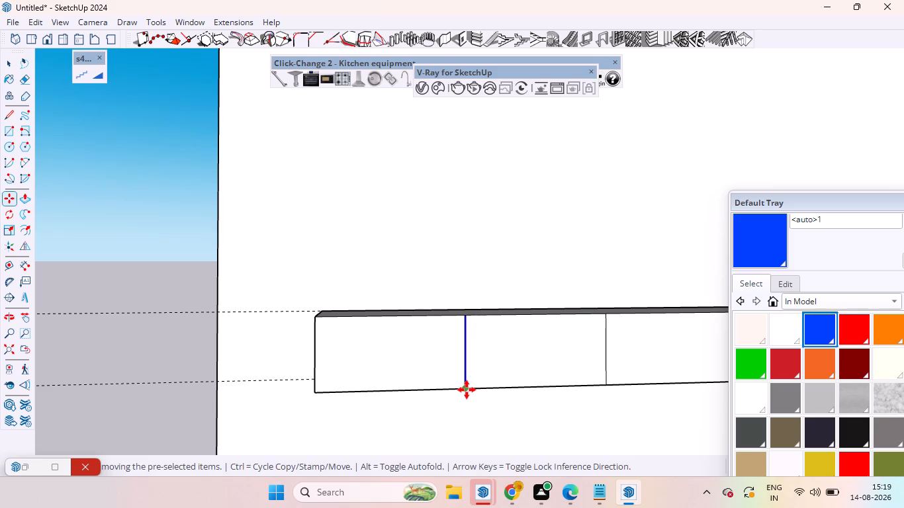
pyautogui.scroll(20, 466, 390)
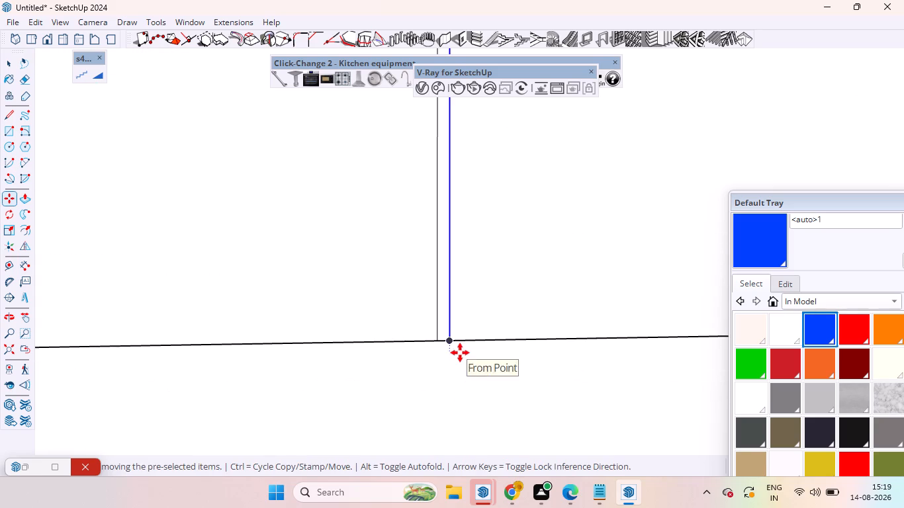
pyautogui.click(454, 340)
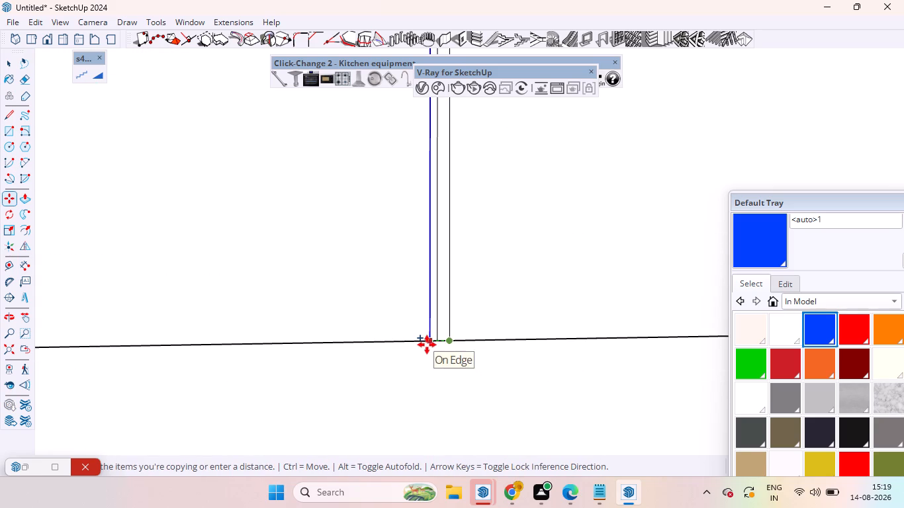
pyautogui.write('6mm')
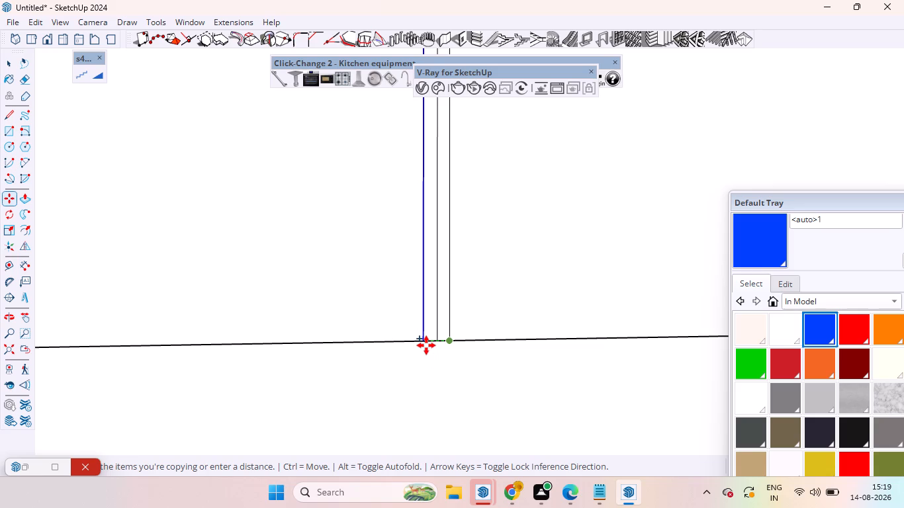
pyautogui.press('Return')
pyautogui.press('space')
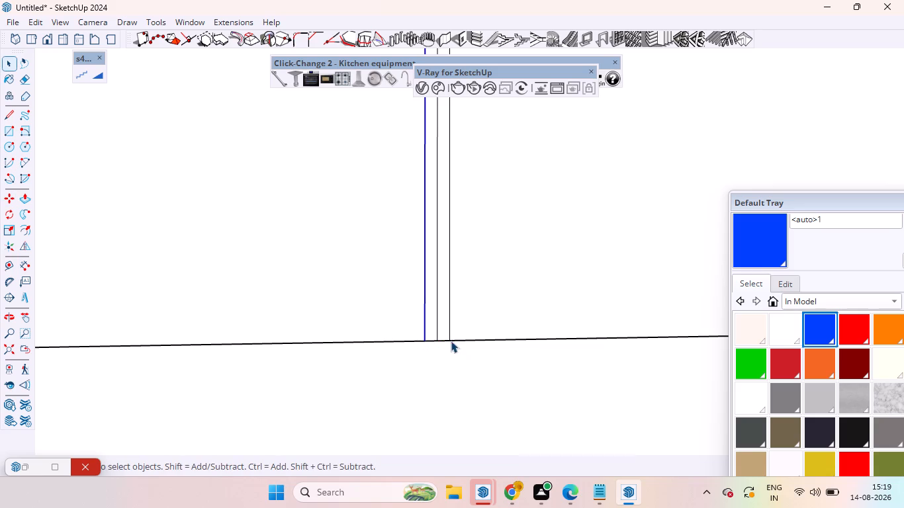
# Copy the two lines flanking the first divider onto the second divider, centred on its lower endpoint.
pyautogui.keyDown('ctrl'); pyautogui.click(450, 331); pyautogui.keyUp('ctrl')
pyautogui.press('m')
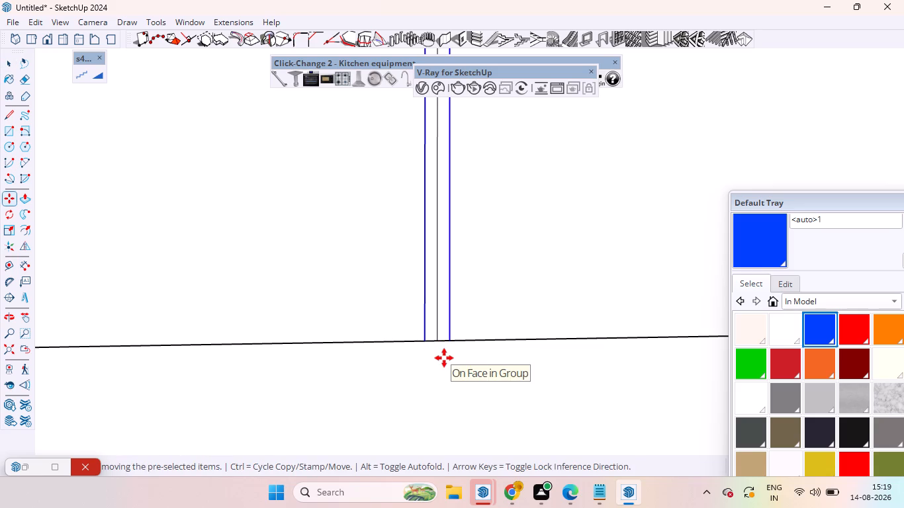
pyautogui.click(437, 343)
pyautogui.scroll(-14, 438, 345)
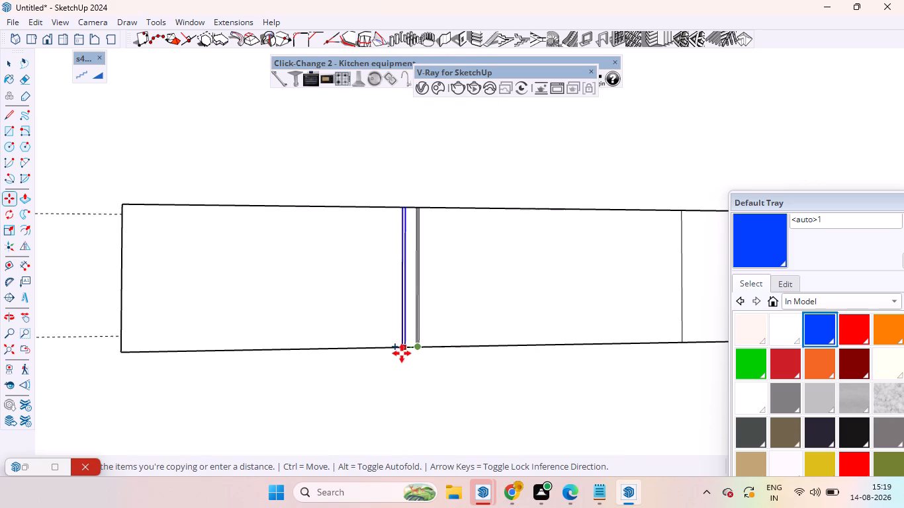
pyautogui.scroll(-5, 402, 353)
pyautogui.scroll(6, 572, 362)
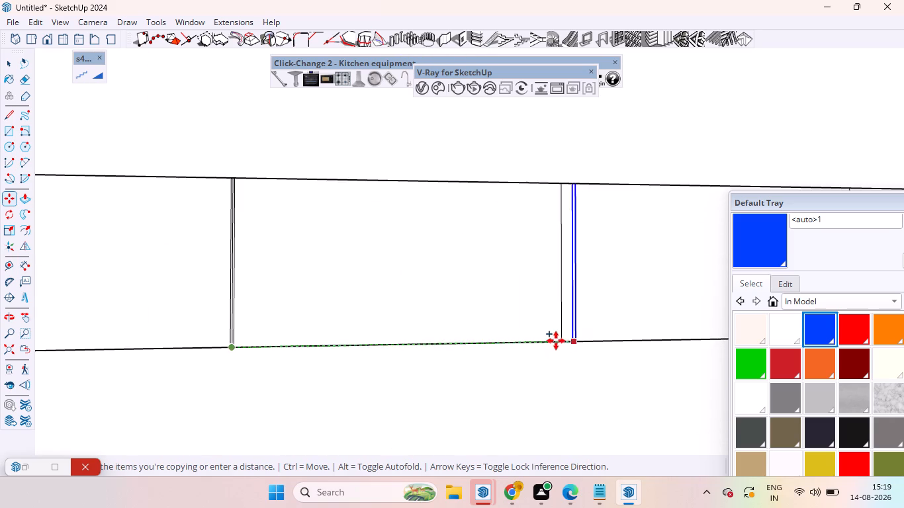
pyautogui.scroll(12, 556, 341)
pyautogui.click(576, 347)
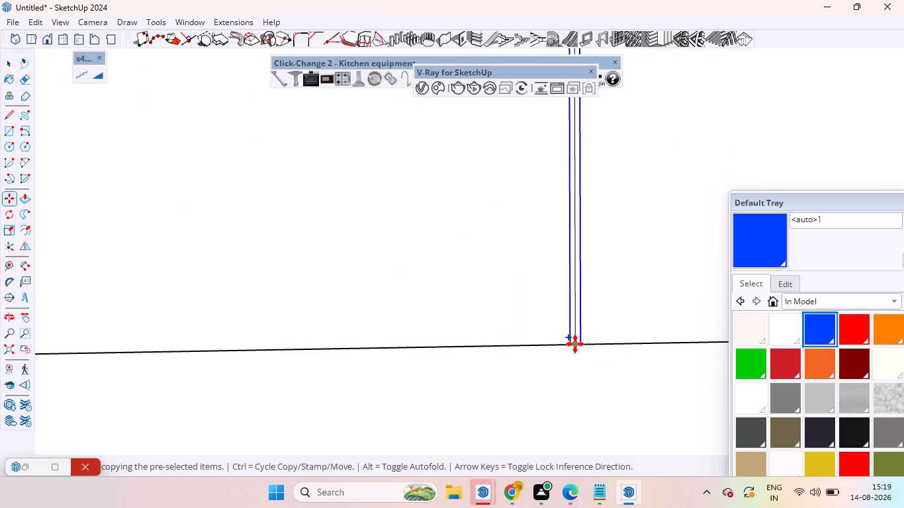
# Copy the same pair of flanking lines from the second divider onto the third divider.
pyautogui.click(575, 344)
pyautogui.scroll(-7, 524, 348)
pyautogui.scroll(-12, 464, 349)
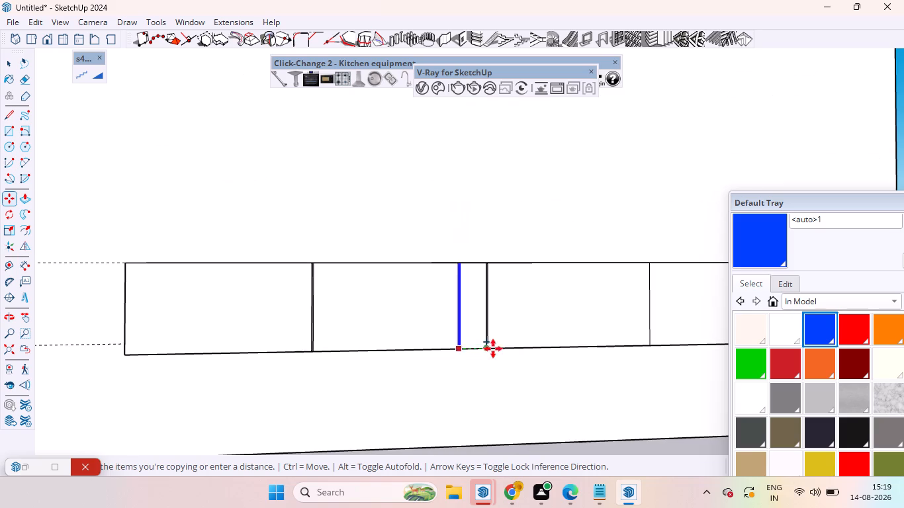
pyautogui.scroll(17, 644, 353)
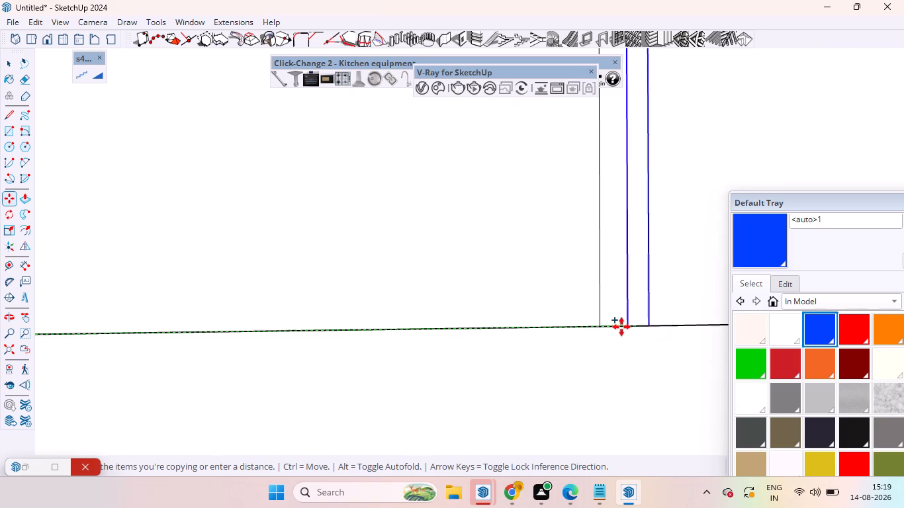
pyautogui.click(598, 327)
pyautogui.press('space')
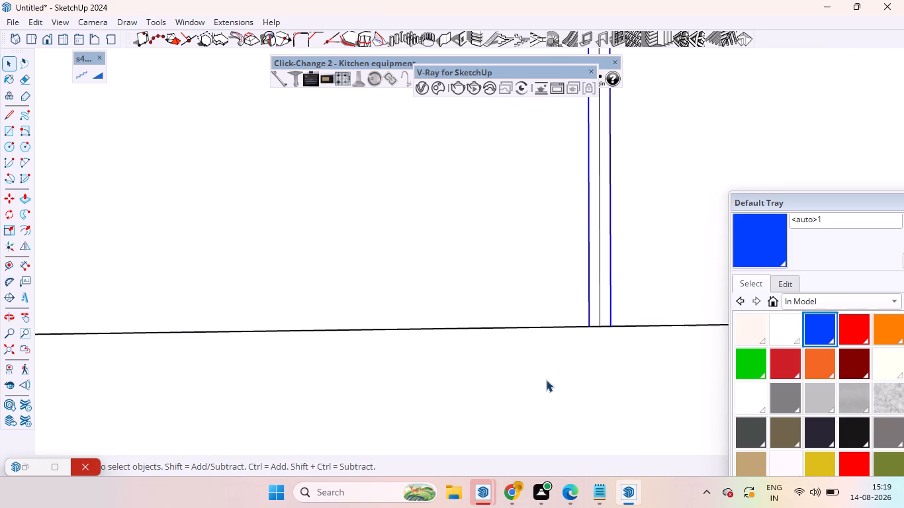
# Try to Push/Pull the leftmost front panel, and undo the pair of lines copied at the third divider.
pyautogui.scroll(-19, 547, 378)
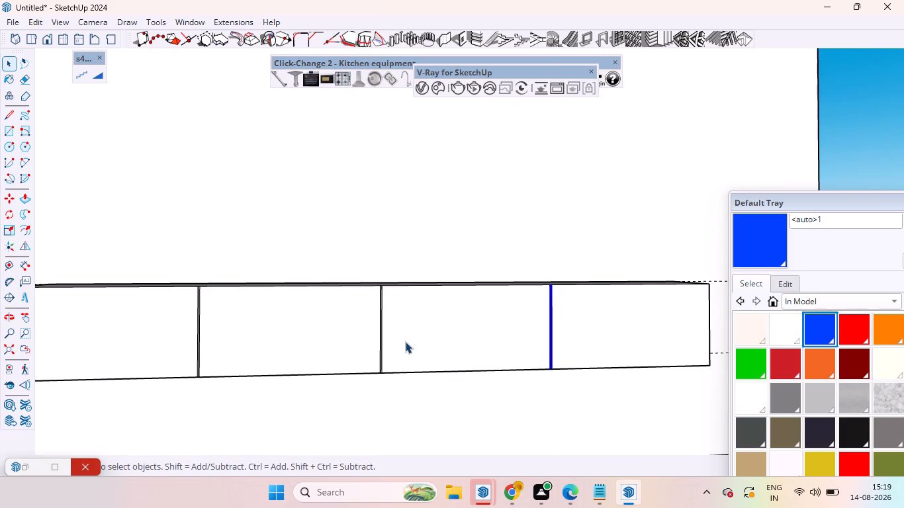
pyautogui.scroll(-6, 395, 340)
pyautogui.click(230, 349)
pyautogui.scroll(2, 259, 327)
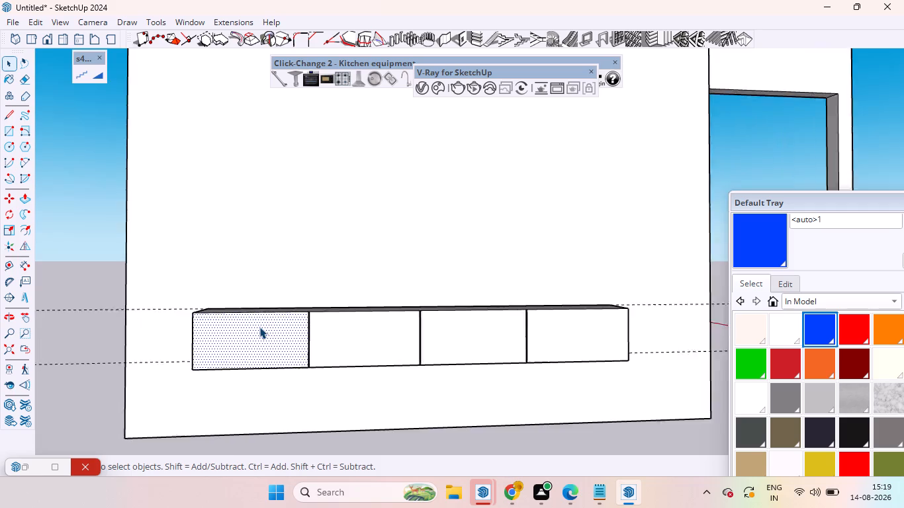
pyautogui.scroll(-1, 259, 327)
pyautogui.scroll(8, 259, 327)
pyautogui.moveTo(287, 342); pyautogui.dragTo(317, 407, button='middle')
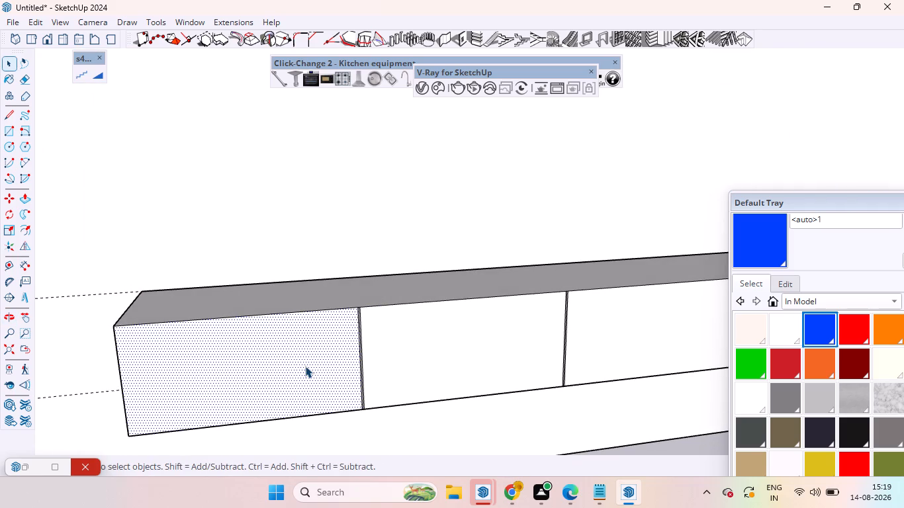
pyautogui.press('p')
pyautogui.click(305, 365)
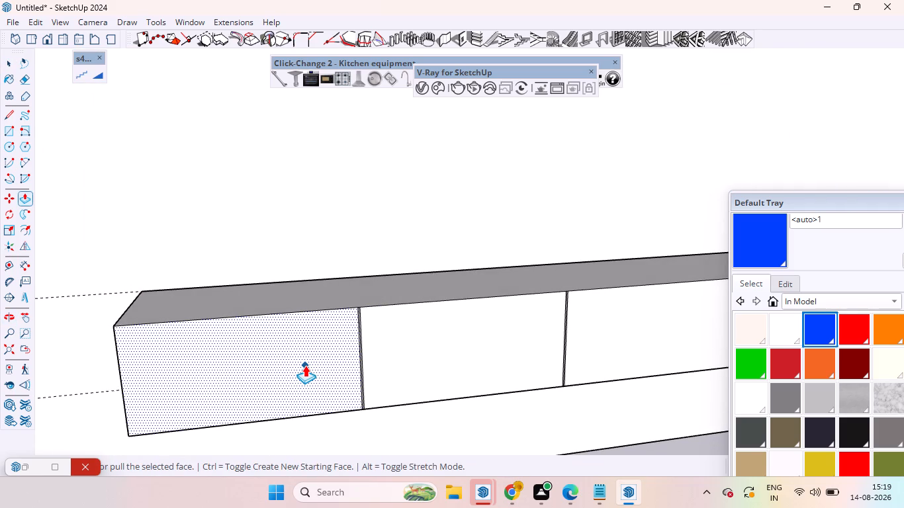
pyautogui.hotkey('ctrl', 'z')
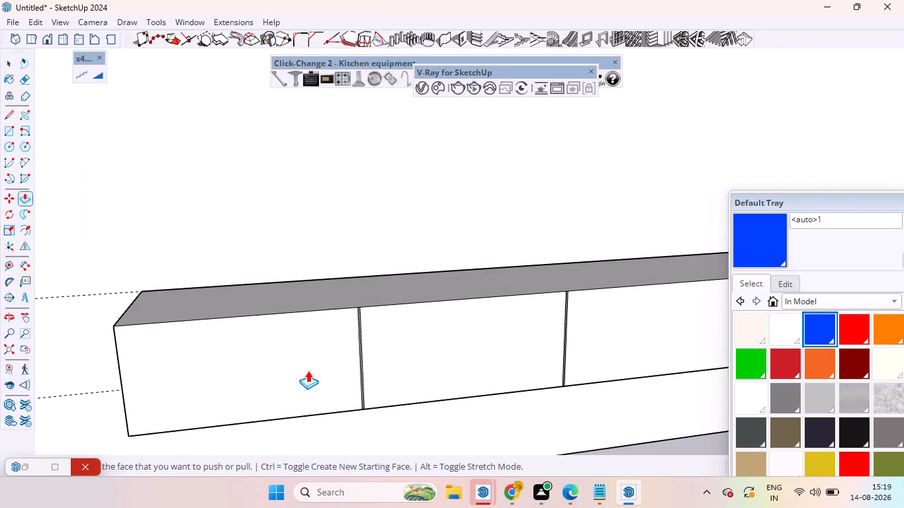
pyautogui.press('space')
# Copy the left and middle lines of the first divider along the green axis to straddle the cabinet's left front edge.
pyautogui.scroll(-7, 337, 331)
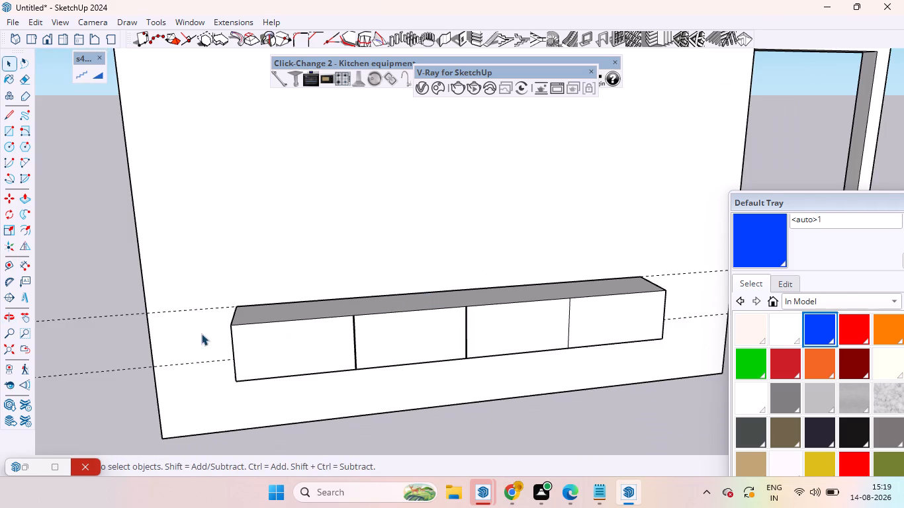
pyautogui.scroll(6, 201, 333)
pyautogui.scroll(1, 557, 413)
pyautogui.scroll(-1, 557, 413)
pyautogui.scroll(4, 555, 415)
pyautogui.scroll(9, 436, 382)
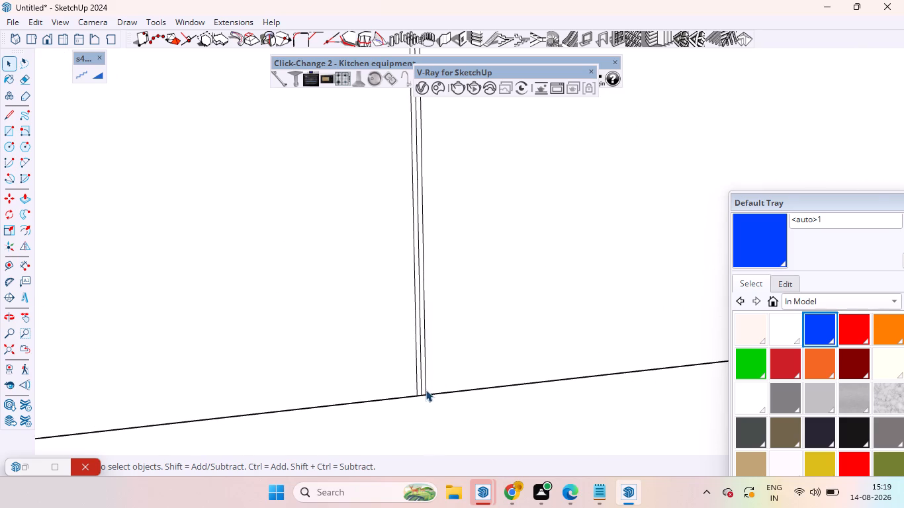
pyautogui.click(420, 391)
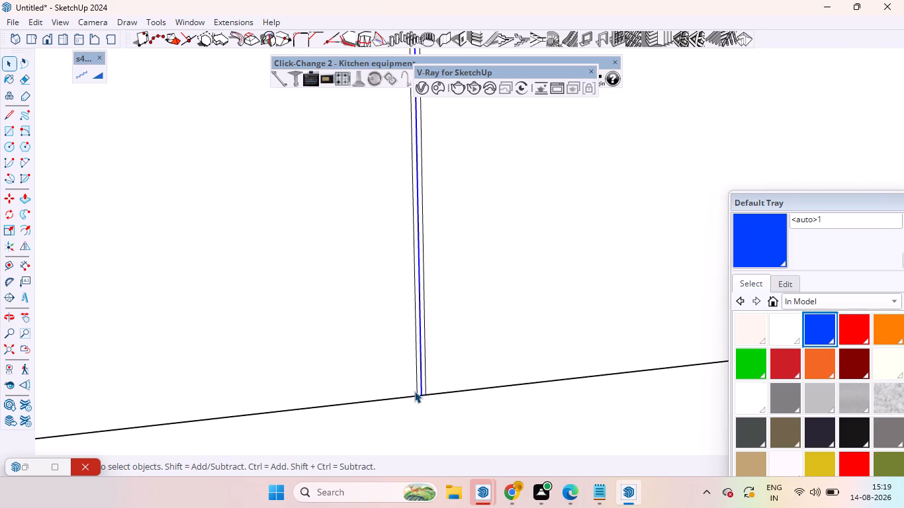
pyautogui.click(416, 390)
pyautogui.keyDown('ctrl'); pyautogui.scroll(6, 424, 386); pyautogui.keyUp('ctrl')
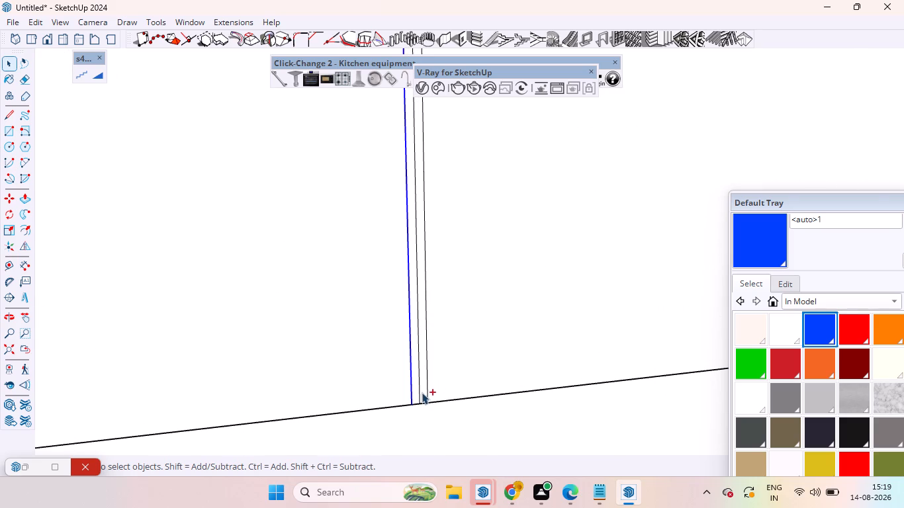
pyautogui.keyDown('ctrl'); pyautogui.click(419, 397); pyautogui.keyUp('ctrl')
pyautogui.press('m')
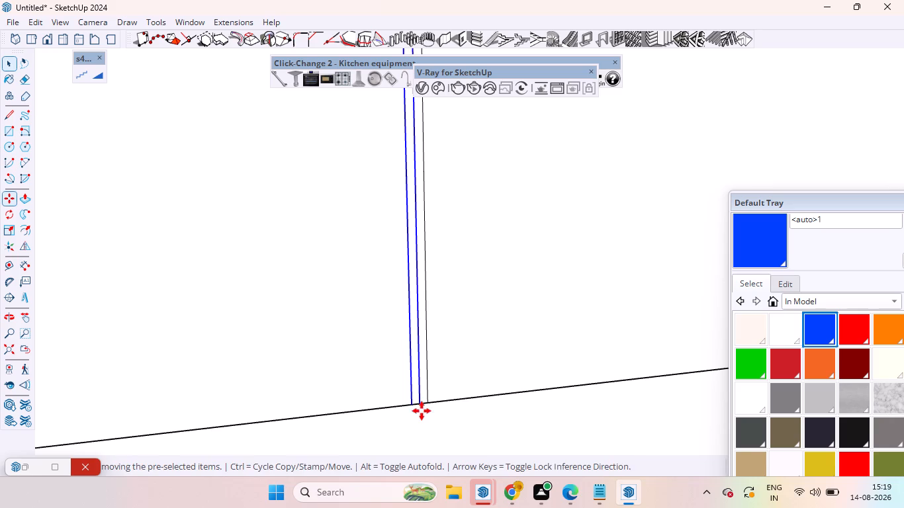
pyautogui.scroll(6, 417, 406)
pyautogui.scroll(-7, 418, 404)
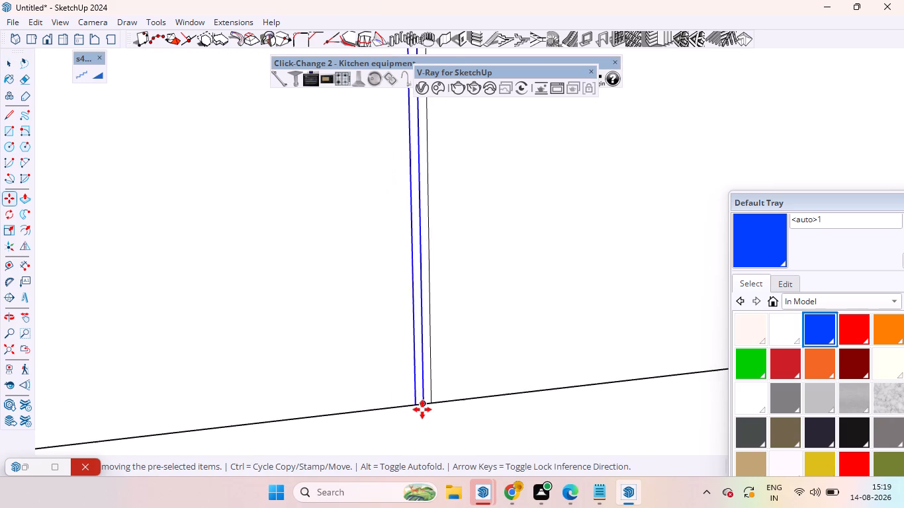
pyautogui.click(422, 410)
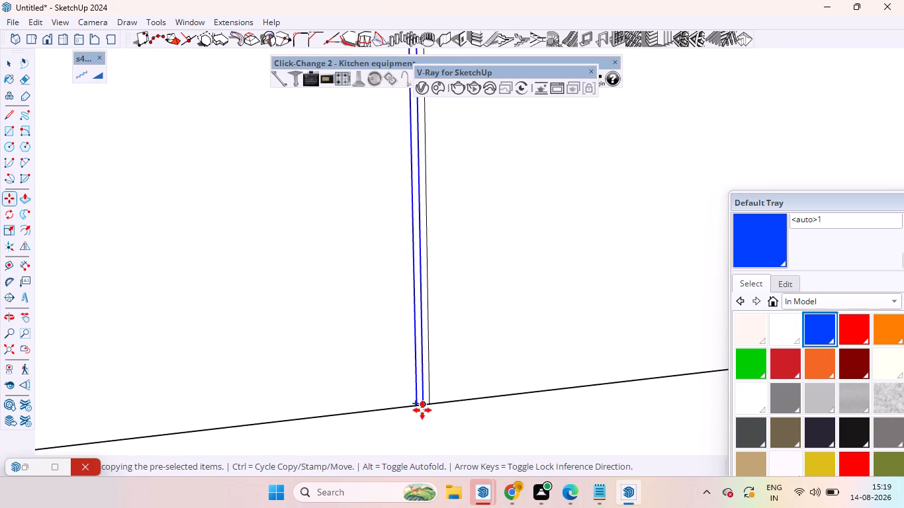
pyautogui.scroll(-7, 398, 412)
pyautogui.scroll(-11, 457, 400)
pyautogui.scroll(1, 471, 399)
pyautogui.scroll(-2, 471, 399)
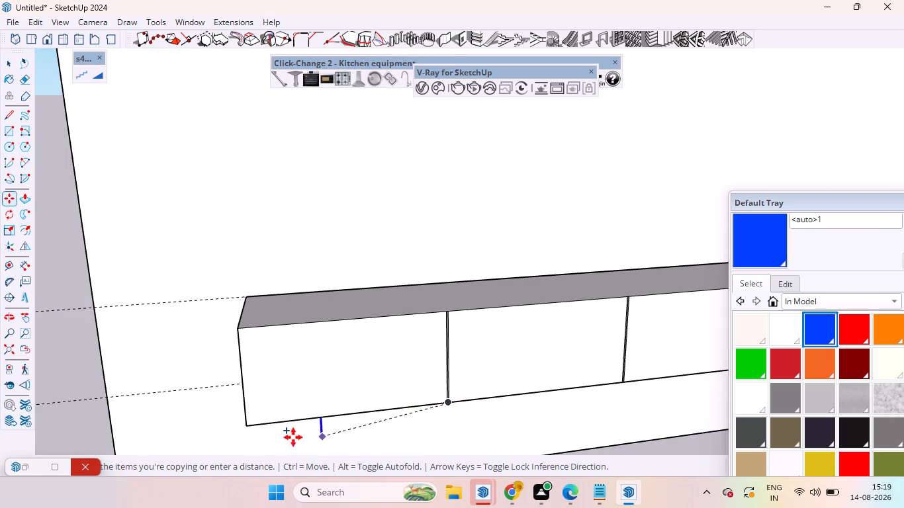
pyautogui.scroll(17, 253, 428)
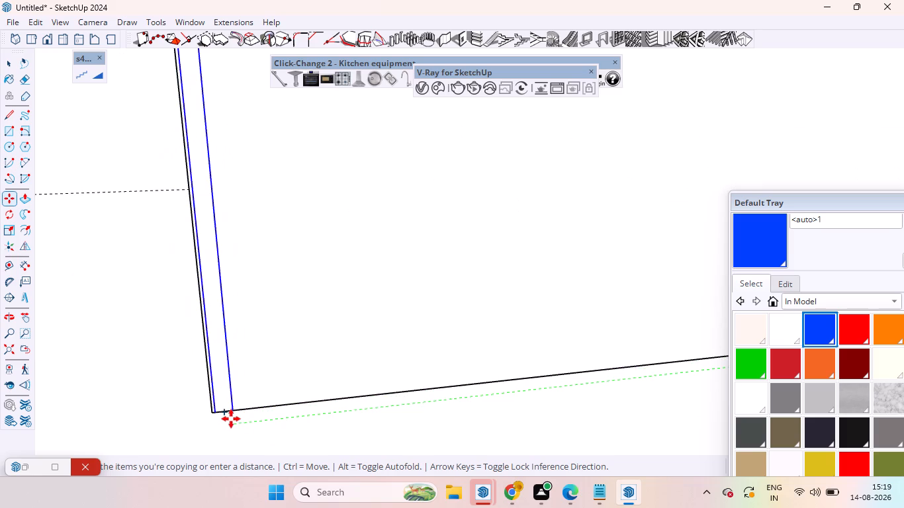
pyautogui.scroll(5, 226, 417)
pyautogui.scroll(-5, 232, 415)
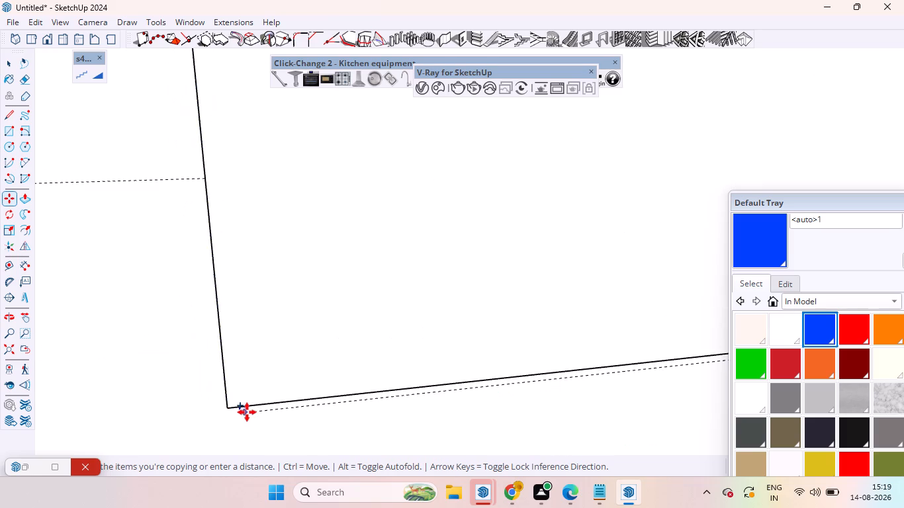
pyautogui.scroll(3, 248, 412)
pyautogui.scroll(-5, 245, 408)
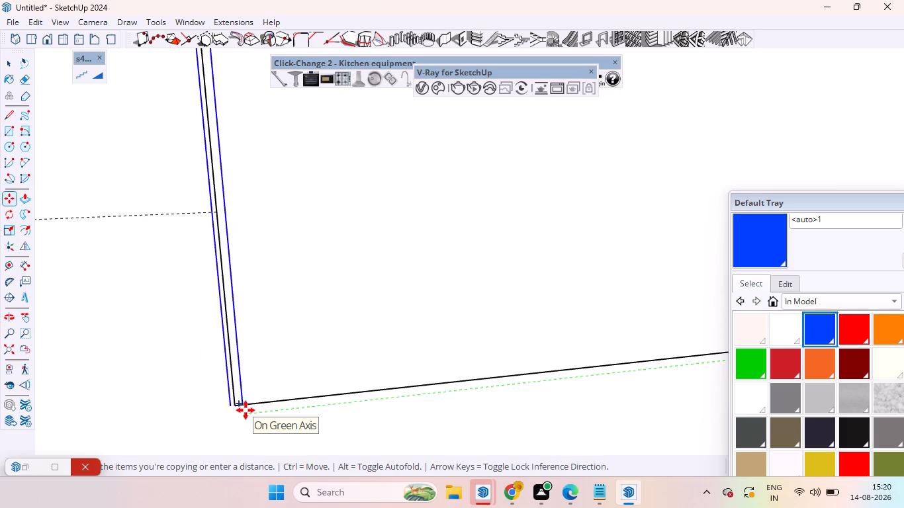
pyautogui.scroll(4, 248, 409)
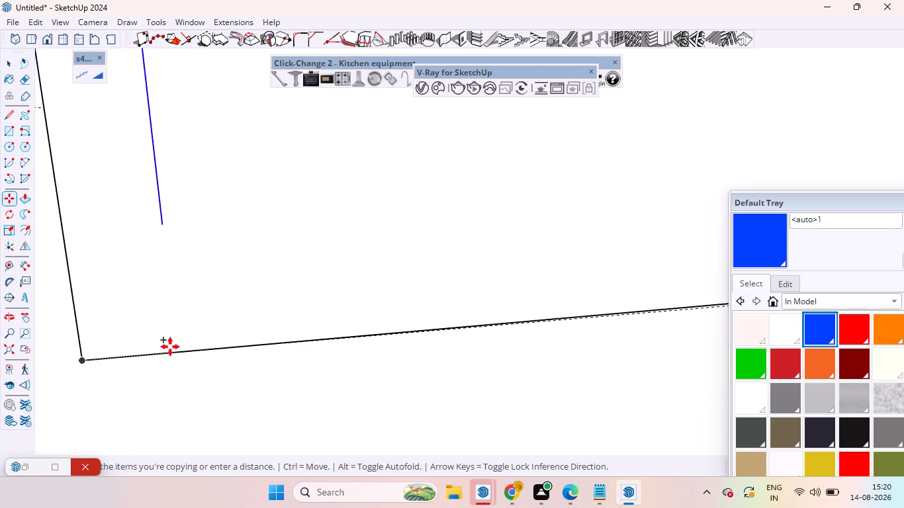
pyautogui.scroll(-7, 225, 345)
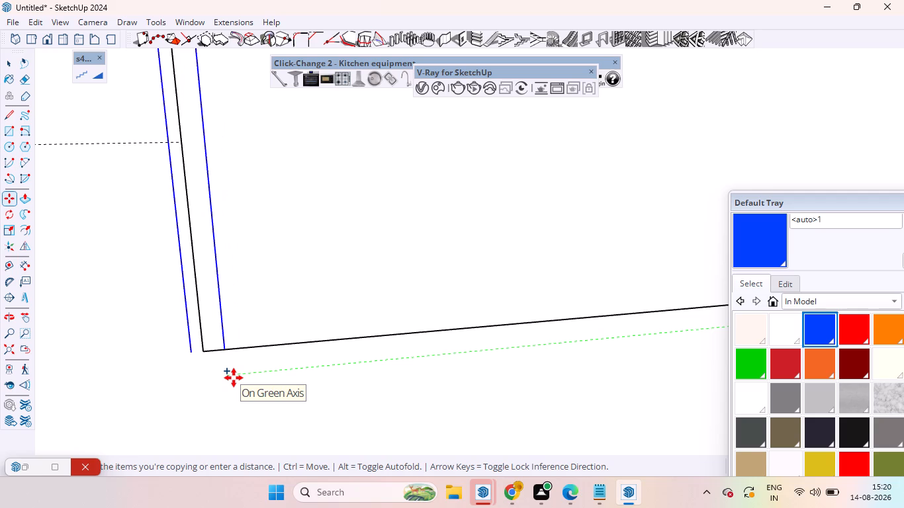
pyautogui.click(234, 378)
pyautogui.scroll(-14, 265, 380)
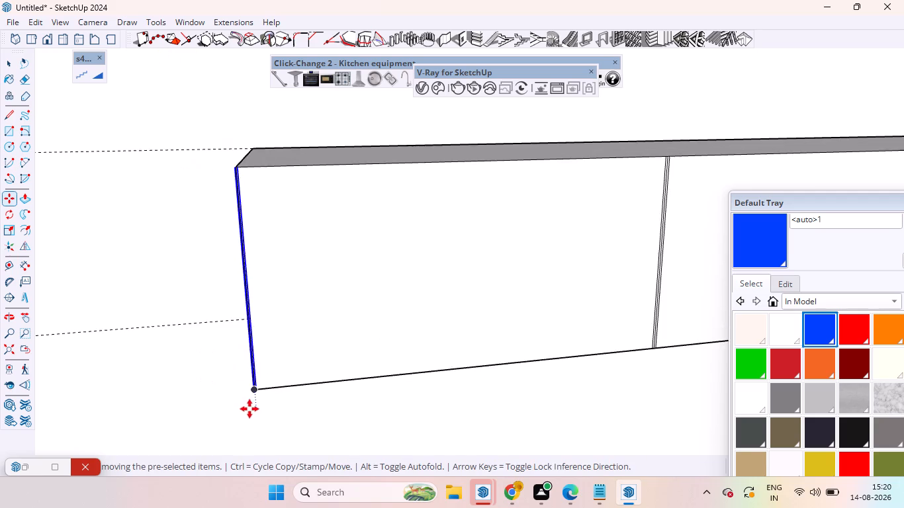
pyautogui.scroll(-7, 253, 408)
# Delete the copied line that lies outside the cabinet's left front edge.
pyautogui.press('space')
pyautogui.scroll(18, 230, 340)
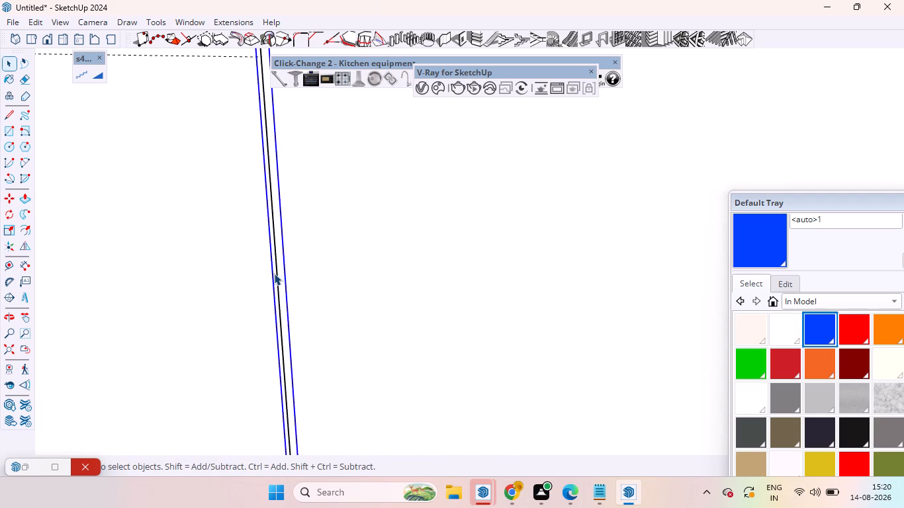
pyautogui.click(271, 285)
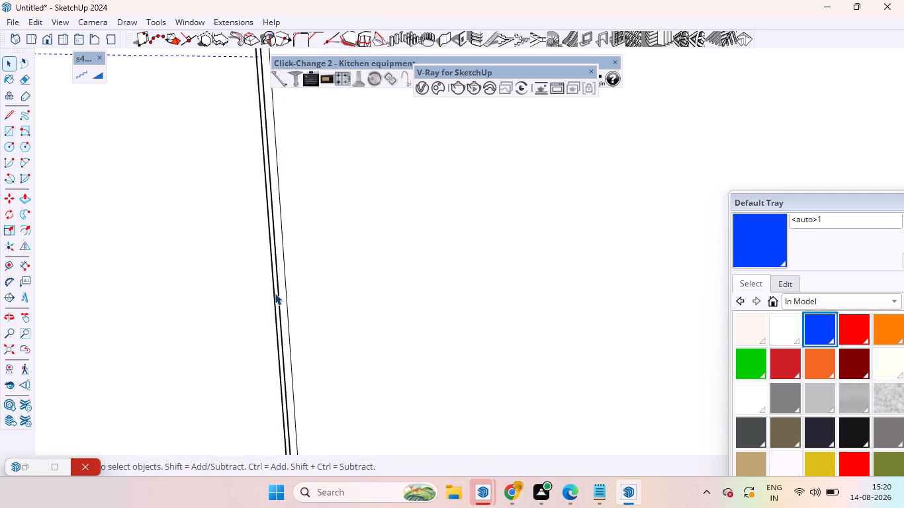
pyautogui.click(273, 296)
pyautogui.press('Delete')
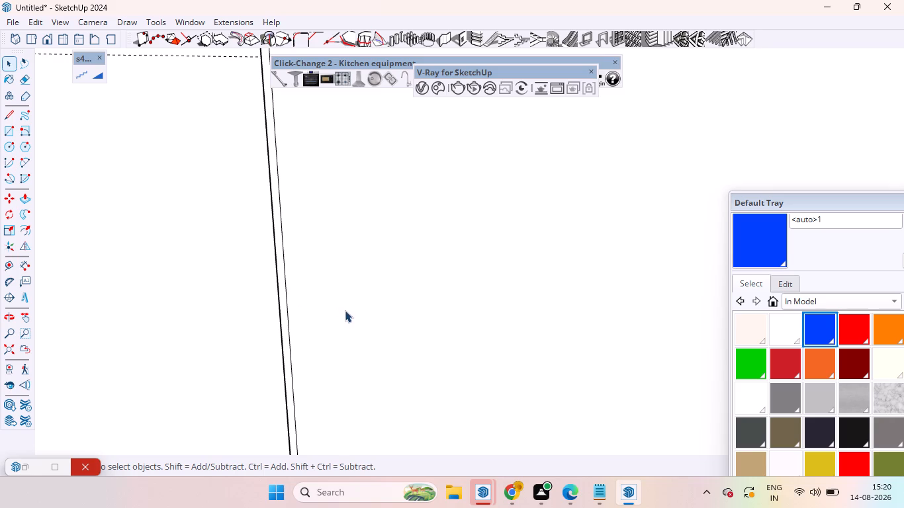
# Push/Pull the leftmost front panel outward 18 mm.
pyautogui.click(362, 317)
pyautogui.scroll(-6, 350, 333)
pyautogui.scroll(1, 345, 340)
pyautogui.scroll(-2, 345, 340)
pyautogui.scroll(-7, 279, 324)
pyautogui.scroll(-6, 401, 211)
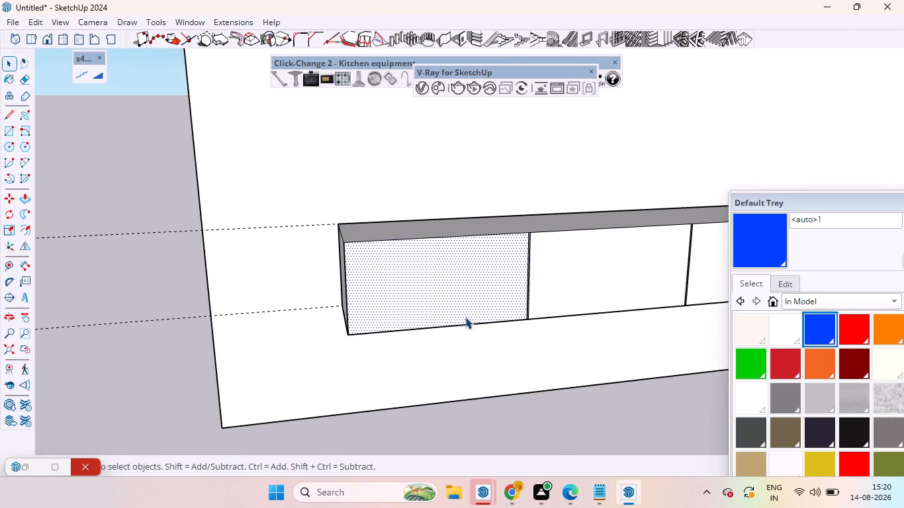
pyautogui.scroll(10, 465, 318)
pyautogui.scroll(1, 576, 299)
pyautogui.scroll(-7, 536, 308)
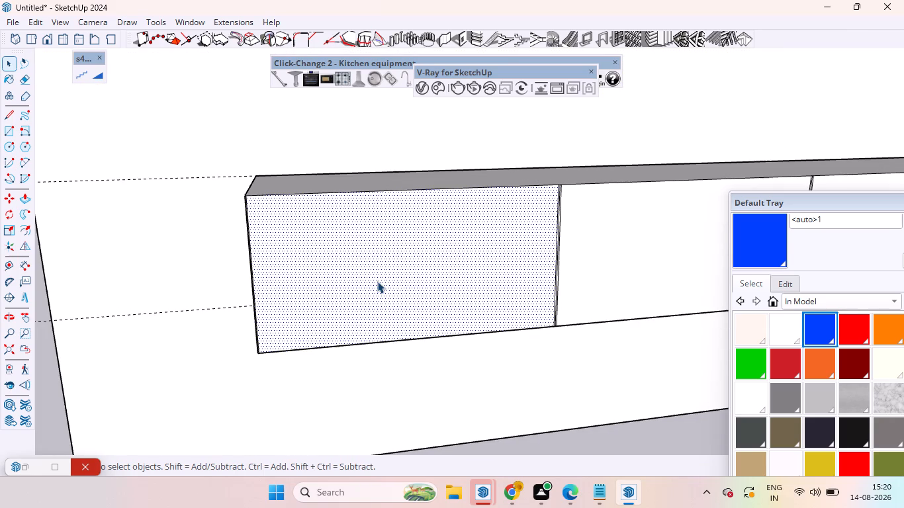
pyautogui.press('p')
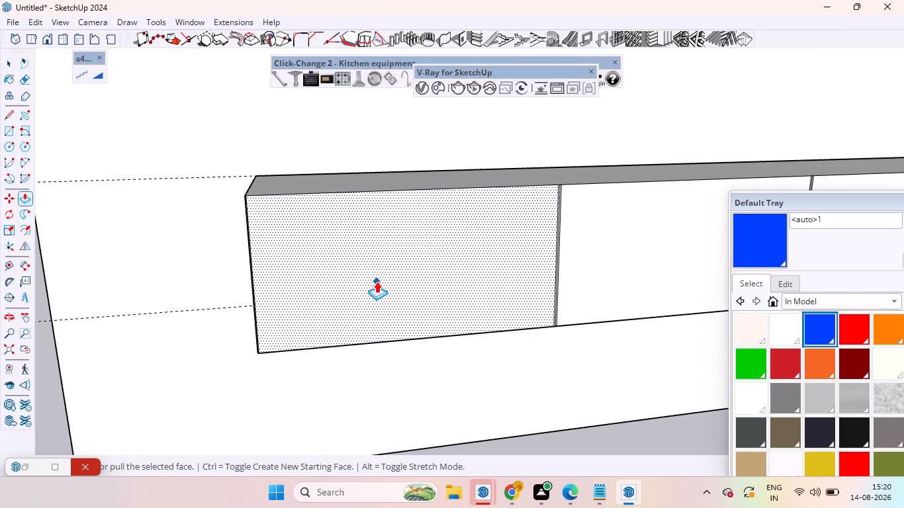
pyautogui.click(377, 281)
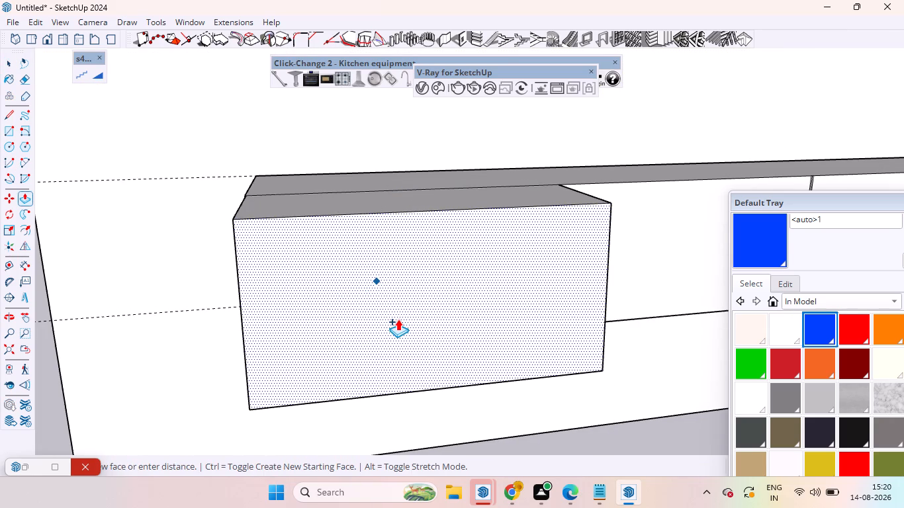
pyautogui.write('18mm')
pyautogui.press('Return')
# Repeat the same Push/Pull on the second and third front panels.
pyautogui.doubleClick(652, 253)
pyautogui.scroll(-8, 39, 290)
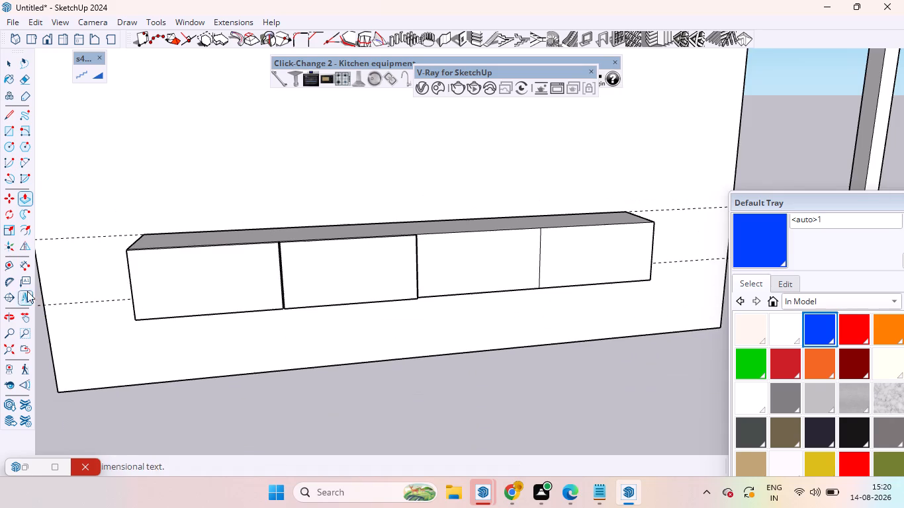
pyautogui.doubleClick(470, 260)
# Copy the vertical front edge at the cabinet's right end 4 mm inward onto the fourth panel.
pyautogui.scroll(2, 330, 255)
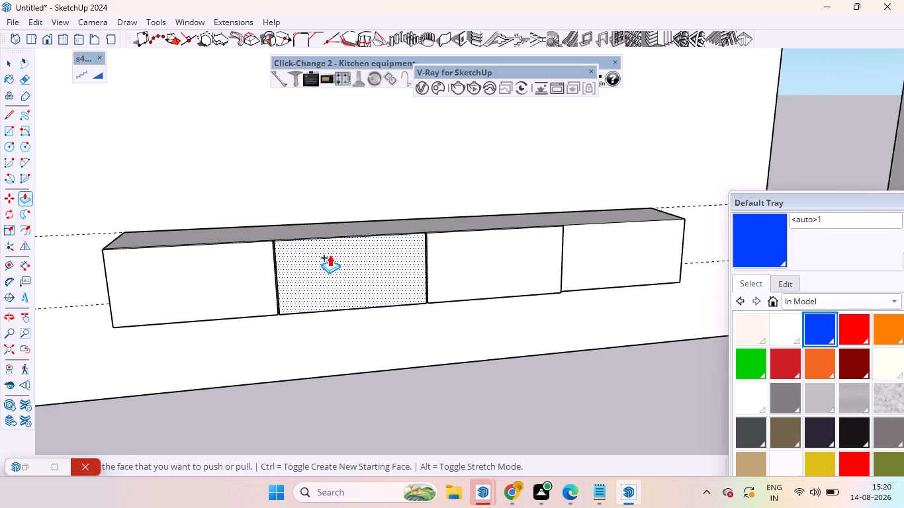
pyautogui.scroll(3, 330, 255)
pyautogui.moveTo(328, 255); pyautogui.dragTo(322, 380, button='middle')
pyautogui.scroll(-6, 211, 210)
pyautogui.scroll(5, 524, 206)
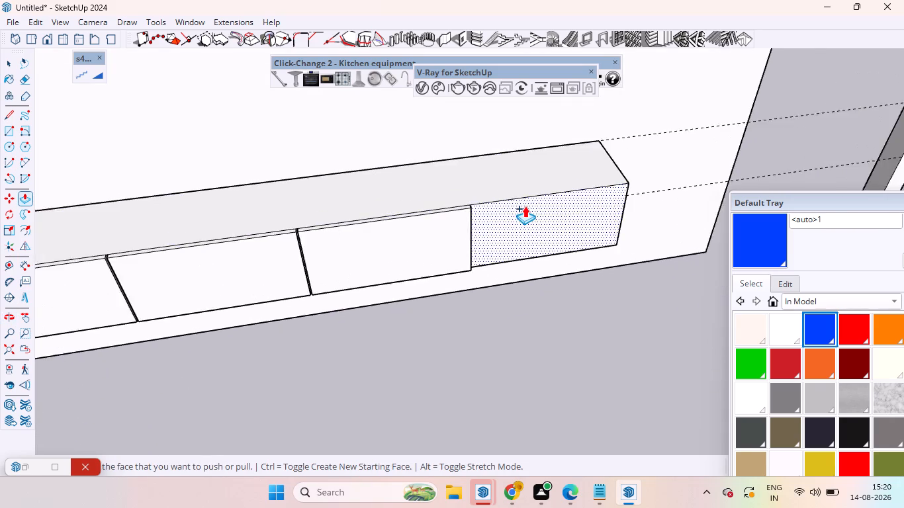
pyautogui.press('space')
pyautogui.scroll(2, 692, 196)
pyautogui.moveTo(677, 214); pyautogui.dragTo(636, 221, button='middle')
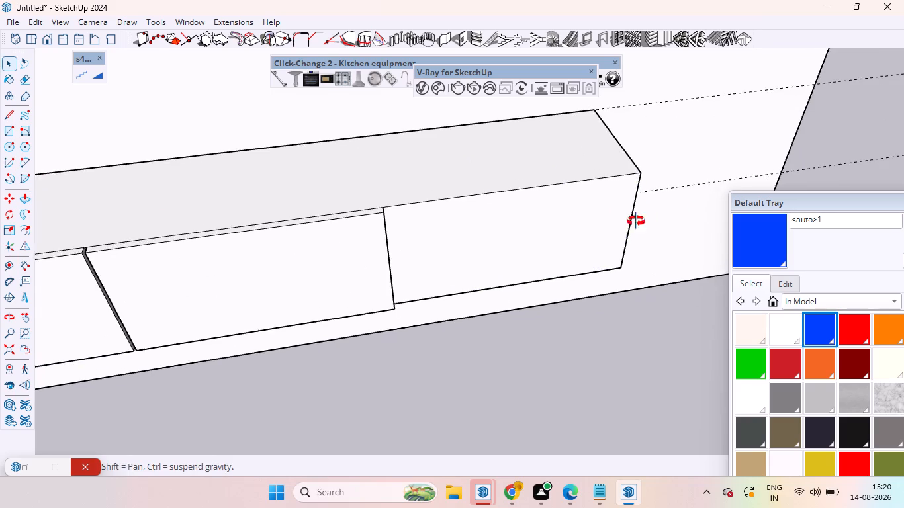
pyautogui.moveTo(636, 221); pyautogui.dragTo(557, 201, button='middle')
pyautogui.scroll(4, 647, 226)
pyautogui.scroll(5, 676, 275)
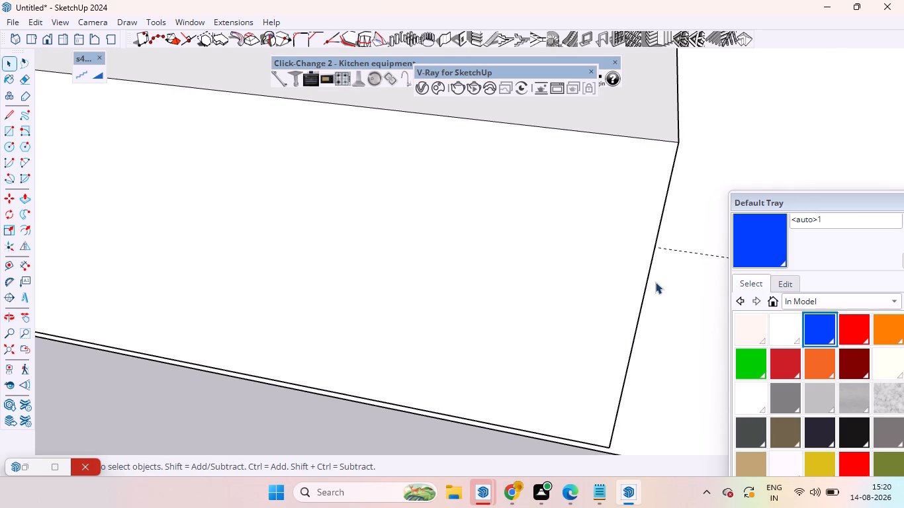
pyautogui.click(646, 288)
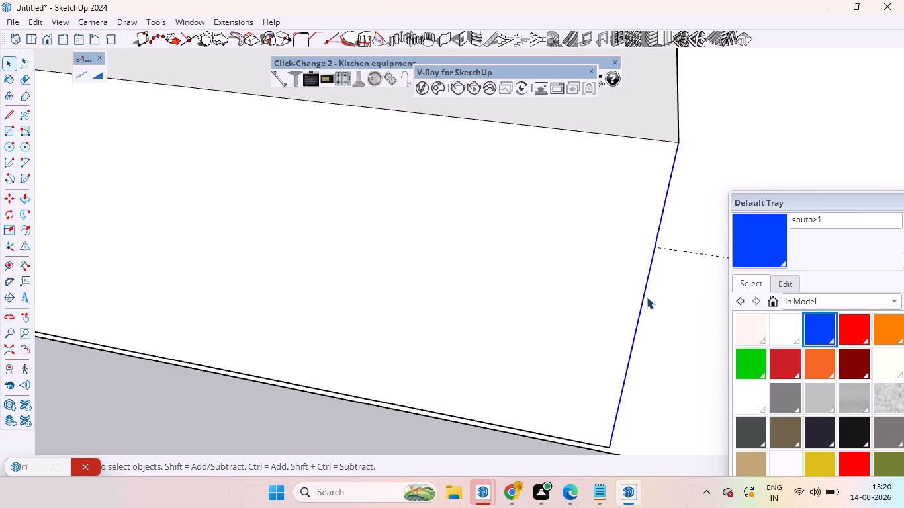
pyautogui.press('m')
pyautogui.click(647, 297)
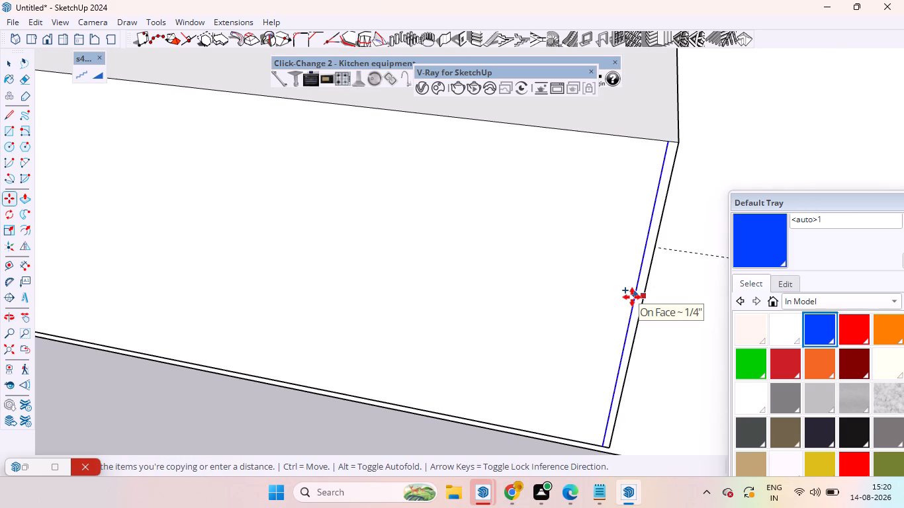
pyautogui.write('4mm')
pyautogui.press('Return')
pyautogui.press('space')
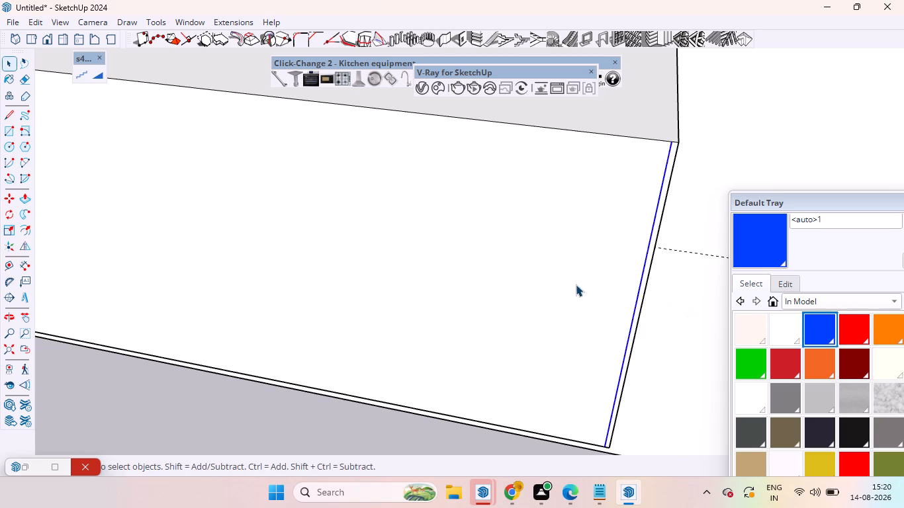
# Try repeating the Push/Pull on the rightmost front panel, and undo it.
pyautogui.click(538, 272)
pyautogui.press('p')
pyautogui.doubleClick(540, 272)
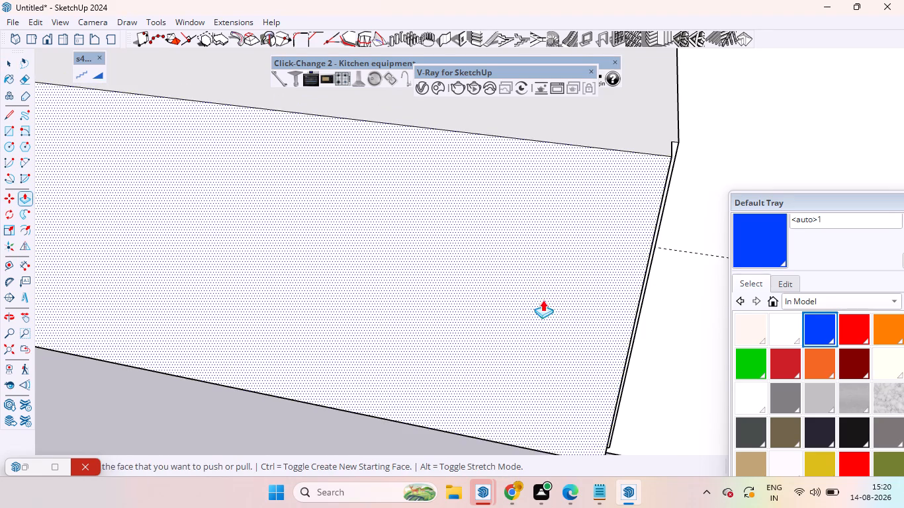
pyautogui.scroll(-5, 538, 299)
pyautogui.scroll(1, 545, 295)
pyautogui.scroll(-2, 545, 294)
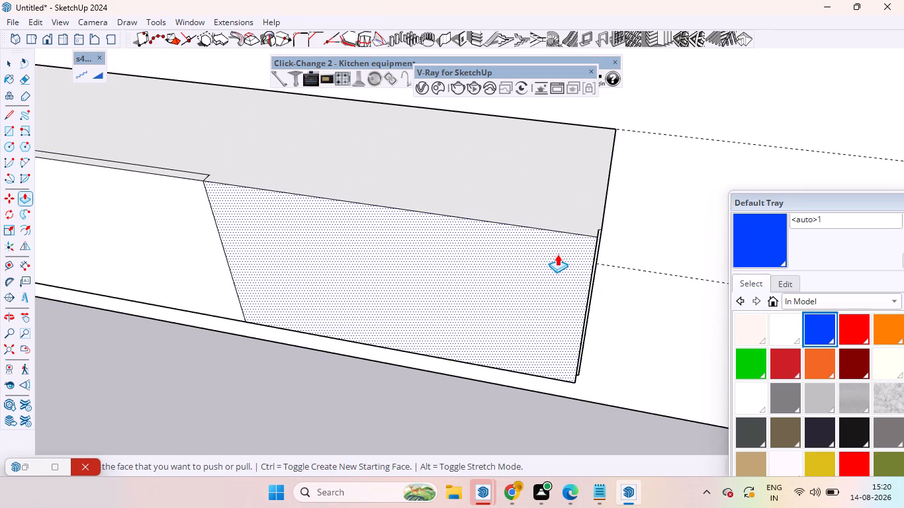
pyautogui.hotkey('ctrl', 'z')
# Push/Pull the rightmost front panel outward from the cabinet front, leaving the narrow strip at its right end recessed.
pyautogui.click(557, 256)
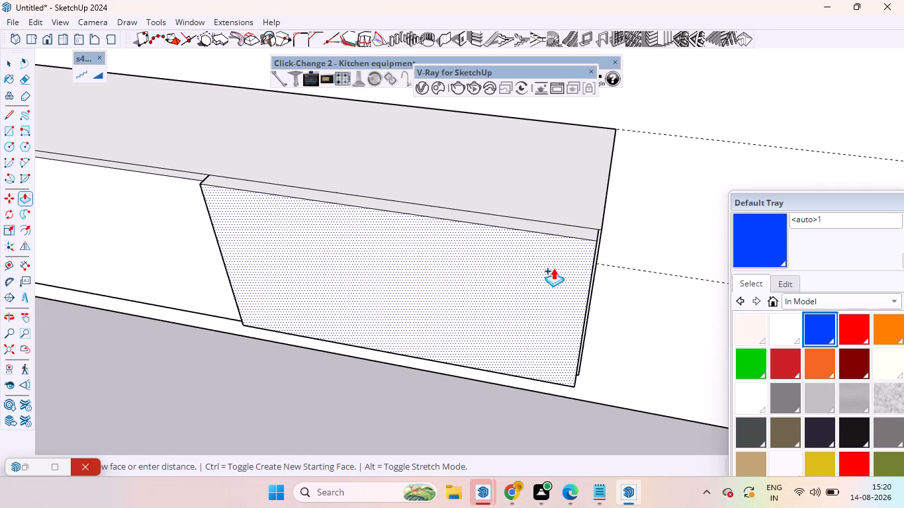
pyautogui.hotkey('ctrl', 'z')
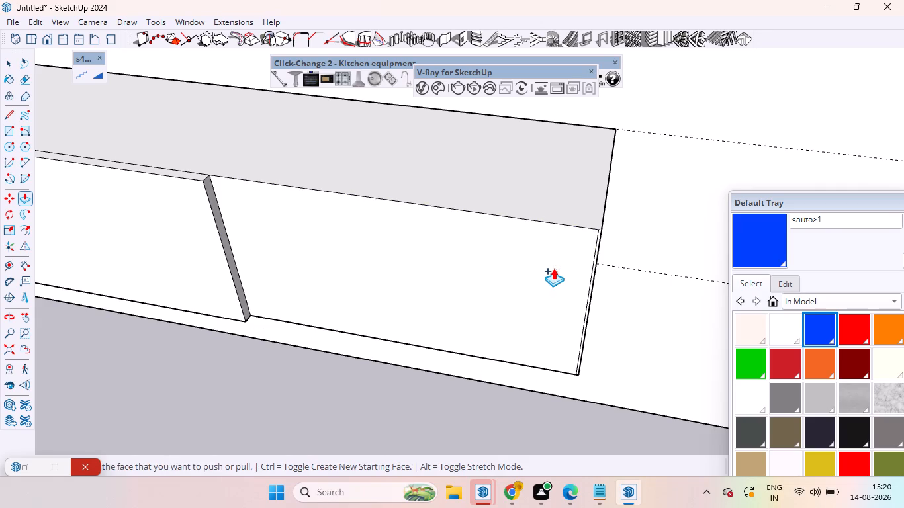
pyautogui.doubleClick(553, 268)
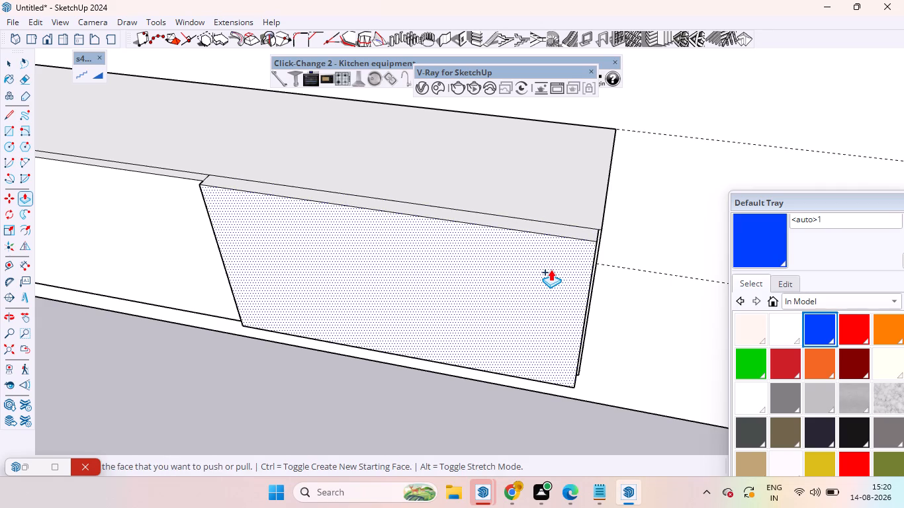
# Undo the rightmost front panel's last Push/Pull and extrude that panel outward by 18 mm instead.
pyautogui.hotkey('ctrl', 'z')
pyautogui.moveTo(551, 269); pyautogui.dragTo(551, 276)
pyautogui.write('18mm')
pyautogui.press('Return')
pyautogui.scroll(-18, 489, 292)
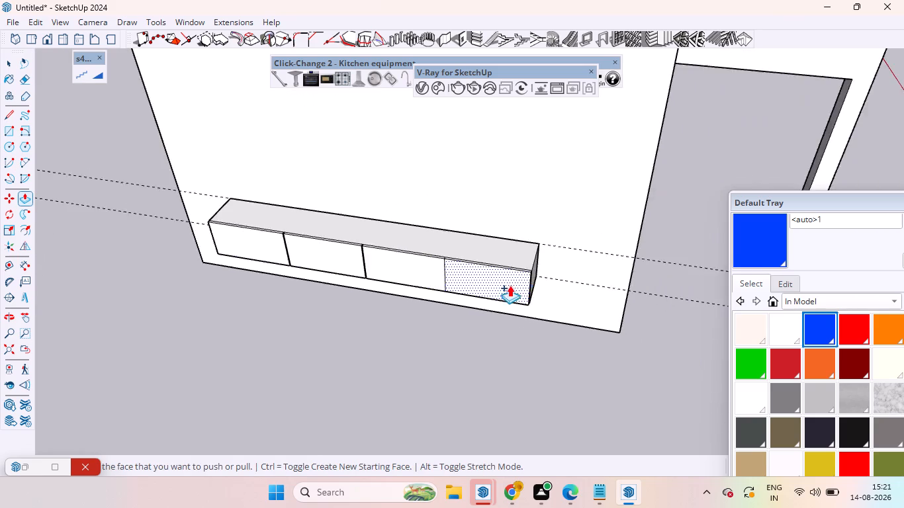
pyautogui.scroll(-7, 501, 288)
pyautogui.press('space')
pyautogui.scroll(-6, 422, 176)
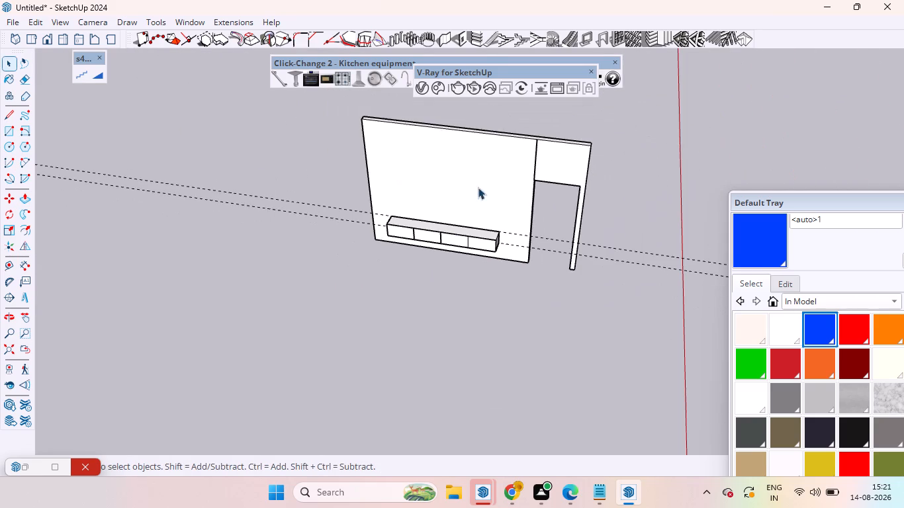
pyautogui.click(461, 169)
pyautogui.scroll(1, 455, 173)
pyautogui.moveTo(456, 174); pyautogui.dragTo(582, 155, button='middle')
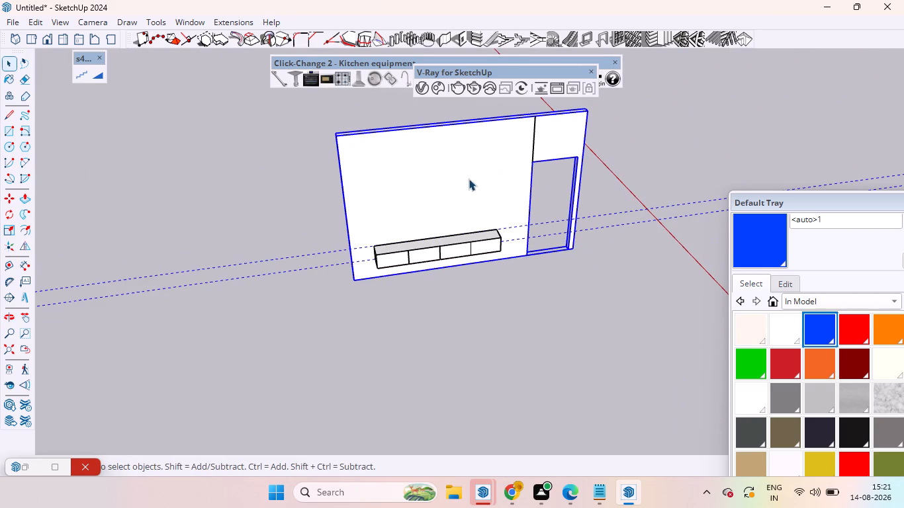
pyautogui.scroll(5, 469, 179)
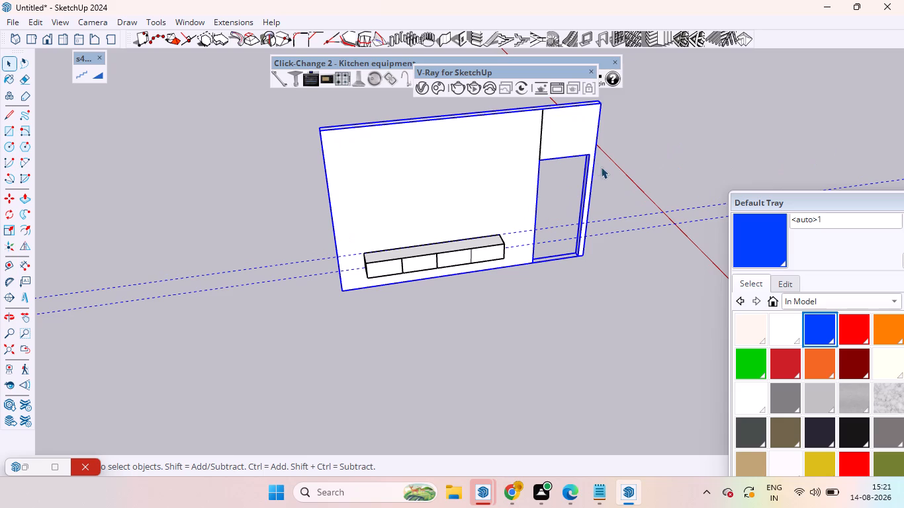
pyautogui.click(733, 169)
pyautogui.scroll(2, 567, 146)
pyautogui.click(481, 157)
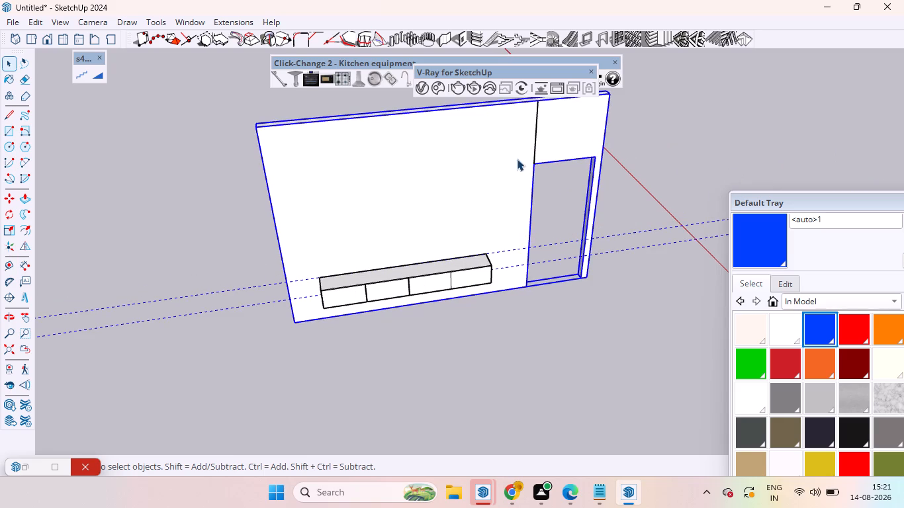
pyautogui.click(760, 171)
# Draw a rectangle over the full wall face behind the cabinet, from its top outer corner to its bottom corner beside the door opening.
pyautogui.moveTo(426, 242); pyautogui.dragTo(399, 109, button='middle')
pyautogui.scroll(3, 373, 156)
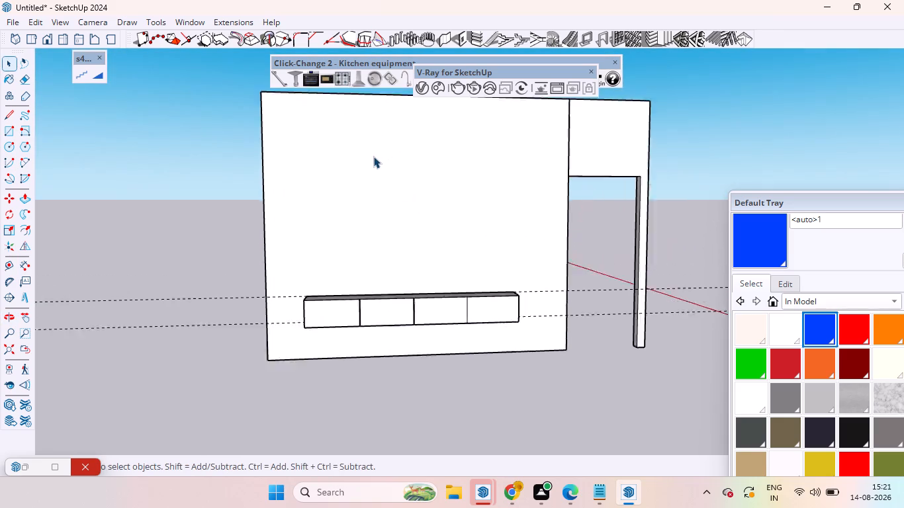
pyautogui.scroll(1, 373, 156)
pyautogui.scroll(-4, 408, 184)
pyautogui.press('r')
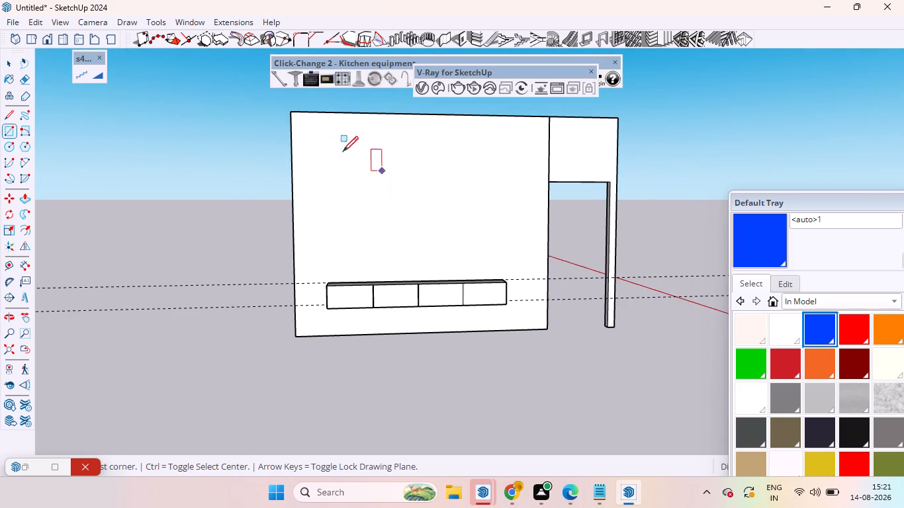
pyautogui.click(293, 112)
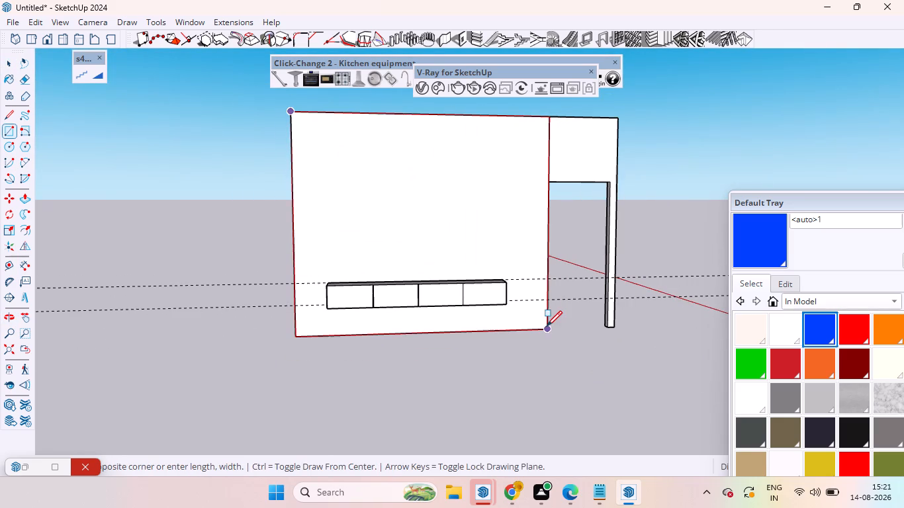
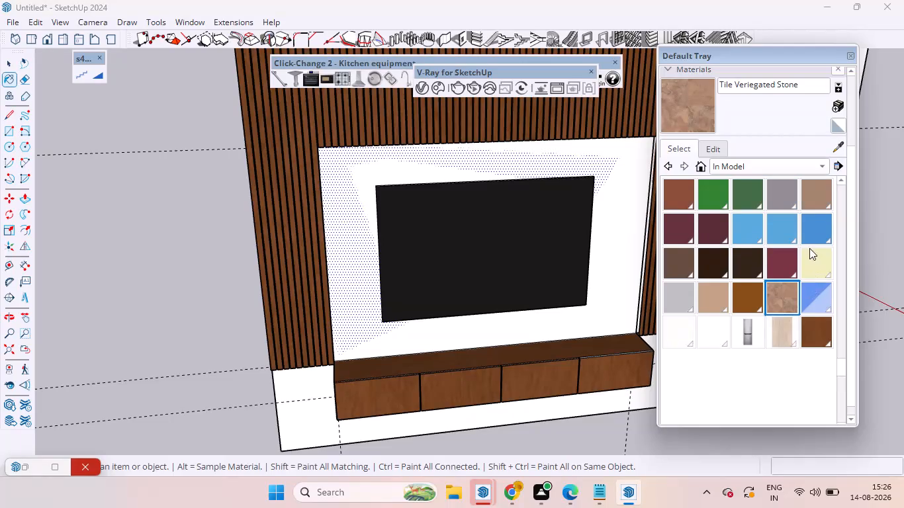
# Browse the materials in the model for a finish for the white TV back panel, previewing stone, concrete-look and glass swatches.
pyautogui.scroll(4, 809, 282)
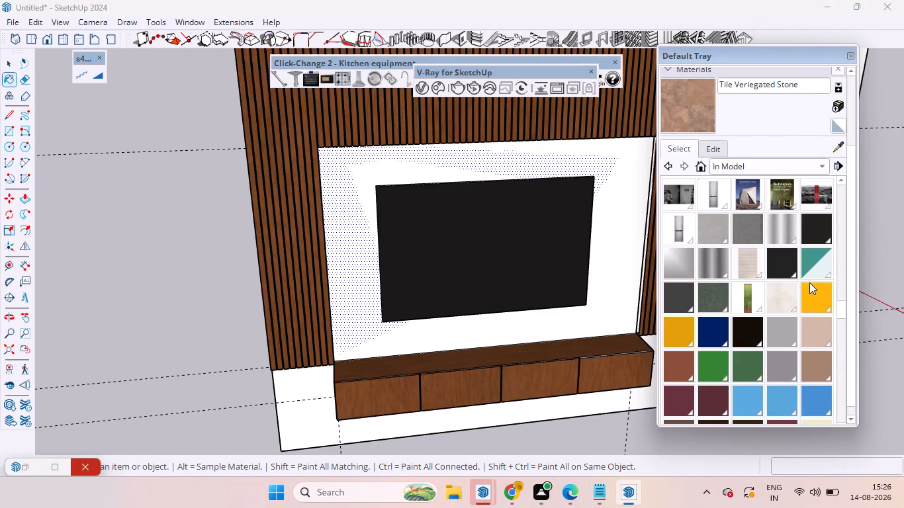
pyautogui.click(746, 304)
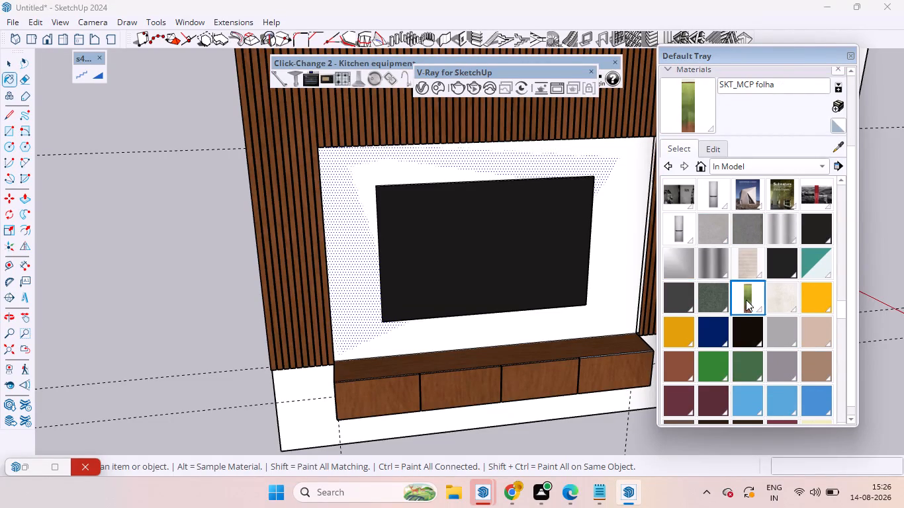
pyautogui.scroll(2, 771, 286)
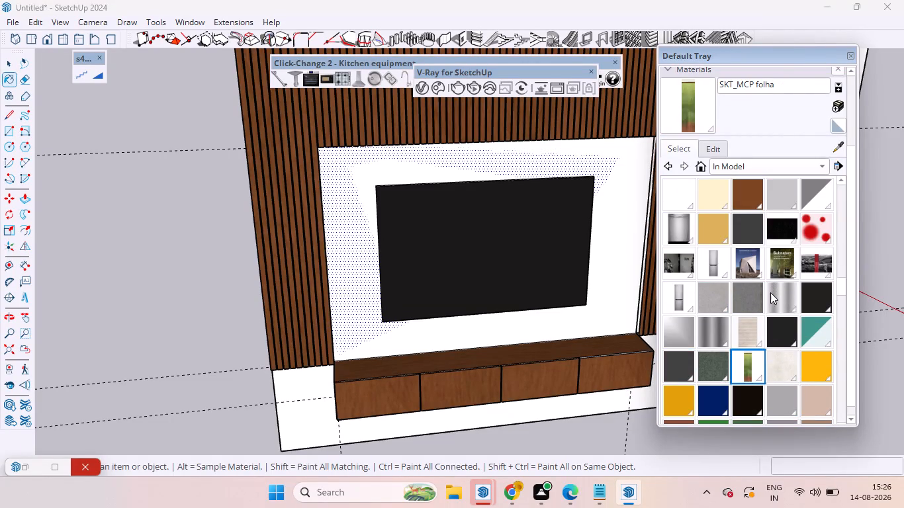
pyautogui.scroll(5, 770, 292)
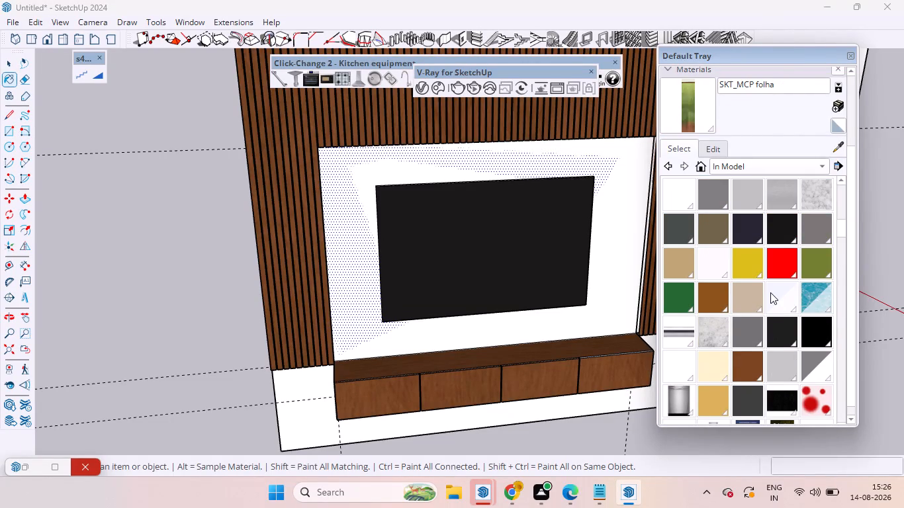
pyautogui.scroll(4, 770, 293)
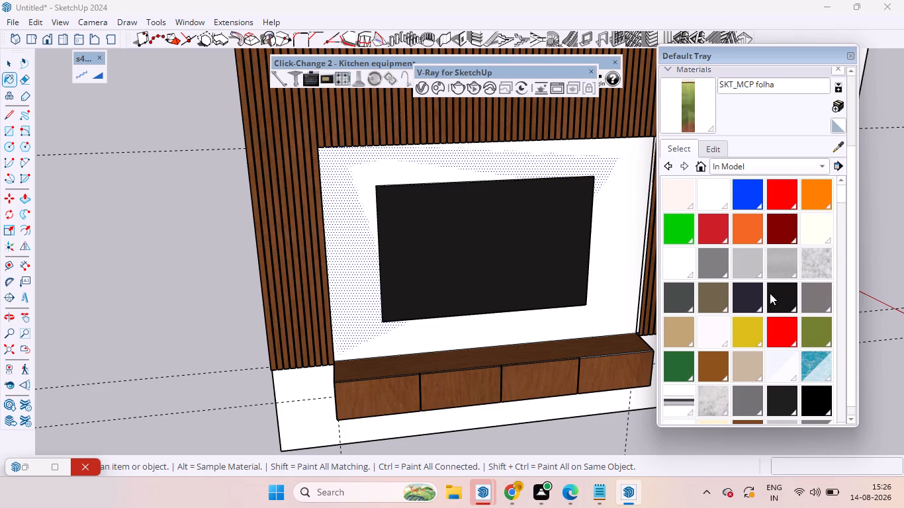
pyautogui.scroll(-1, 770, 293)
pyautogui.moveTo(711, 394); pyautogui.dragTo(711, 388)
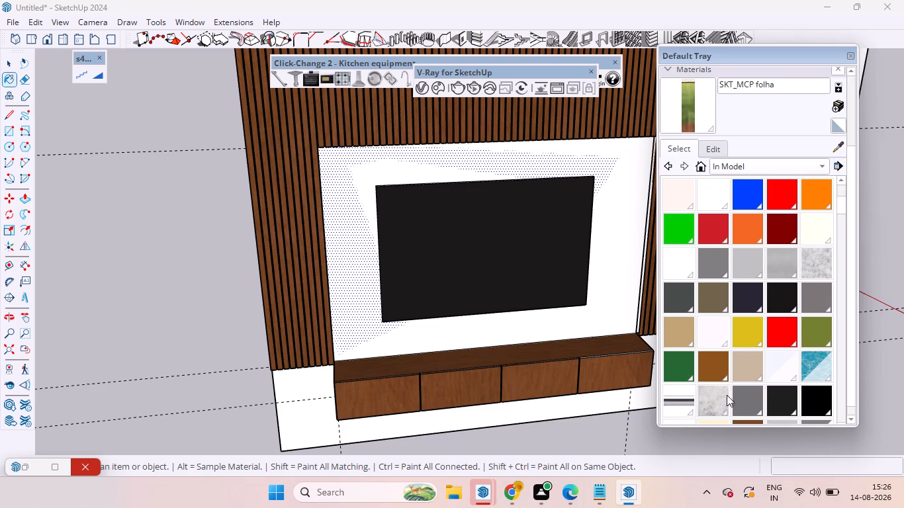
pyautogui.click(721, 406)
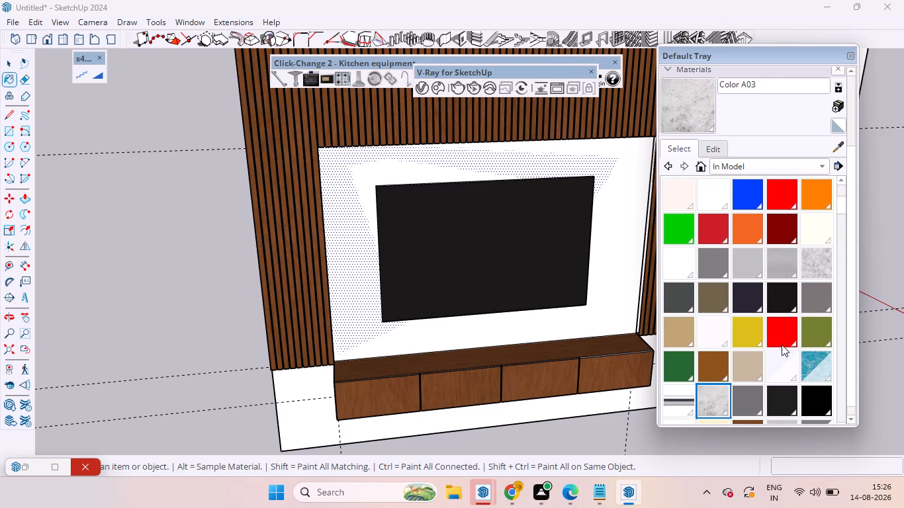
pyautogui.scroll(-2, 793, 336)
pyautogui.click(784, 300)
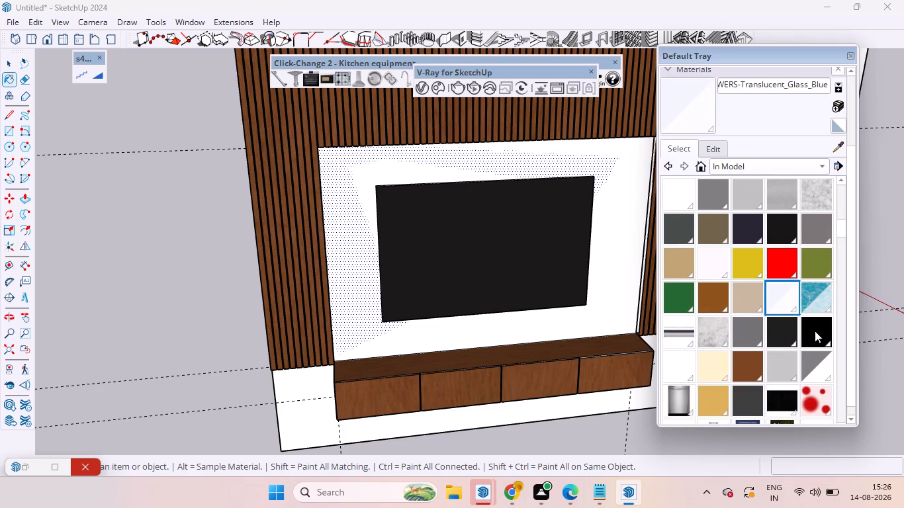
pyautogui.scroll(-4, 792, 381)
pyautogui.click(812, 260)
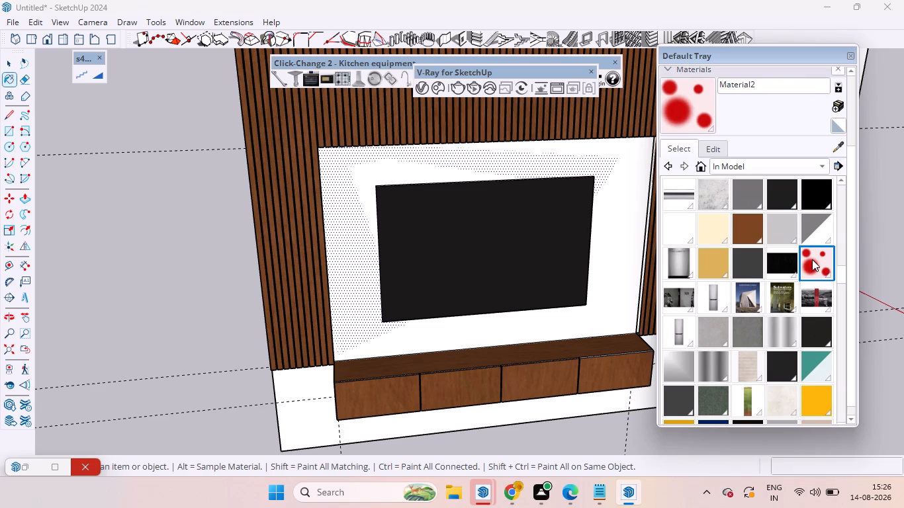
pyautogui.scroll(-2, 790, 321)
pyautogui.click(821, 300)
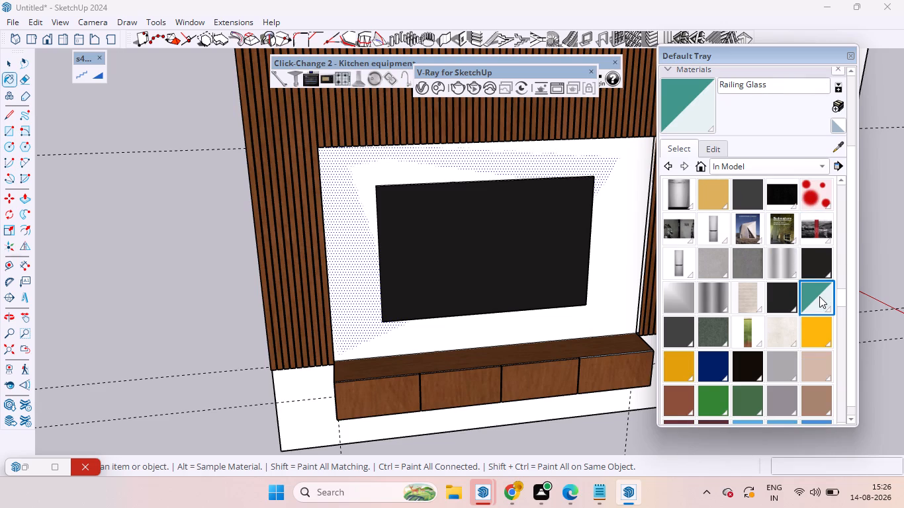
pyautogui.scroll(-5, 773, 351)
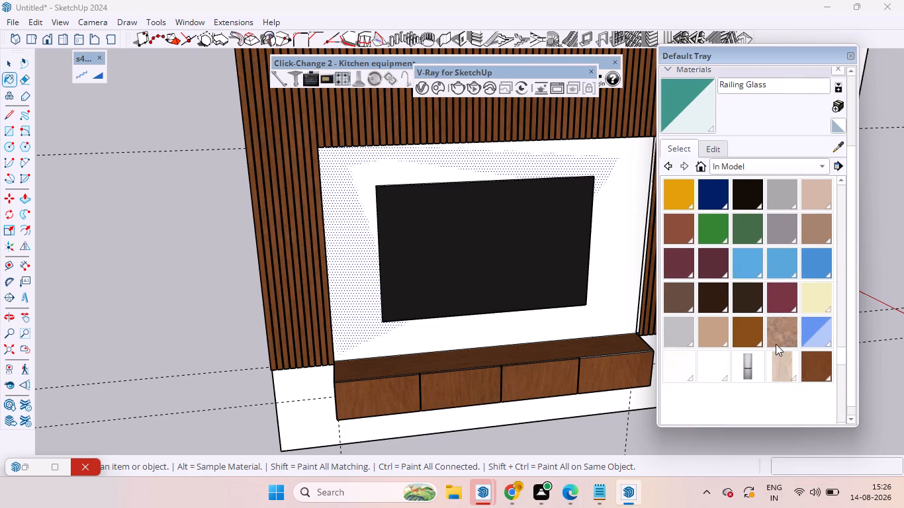
pyautogui.scroll(7, 711, 351)
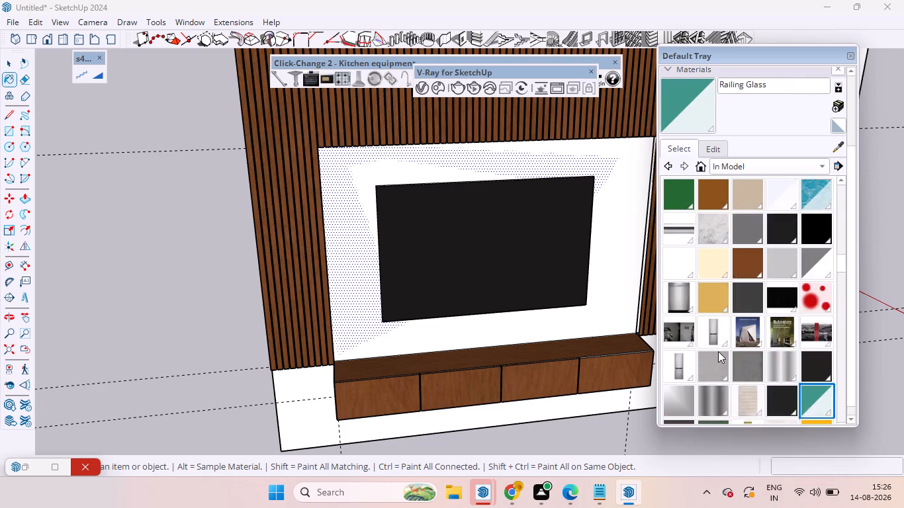
pyautogui.scroll(14, 718, 351)
pyautogui.scroll(-4, 717, 353)
pyautogui.scroll(-4, 652, 357)
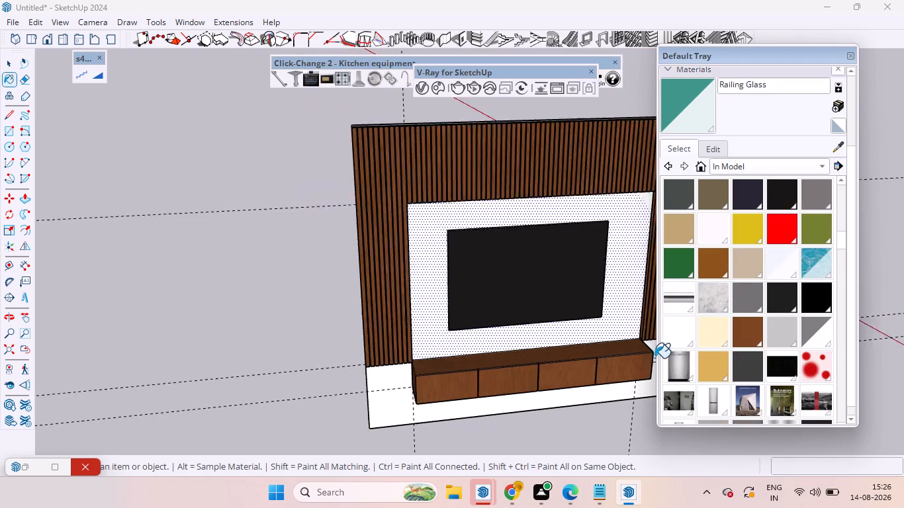
pyautogui.scroll(-2, 655, 358)
pyautogui.scroll(4, 664, 392)
pyautogui.scroll(-8, 529, 322)
pyautogui.scroll(10, 581, 289)
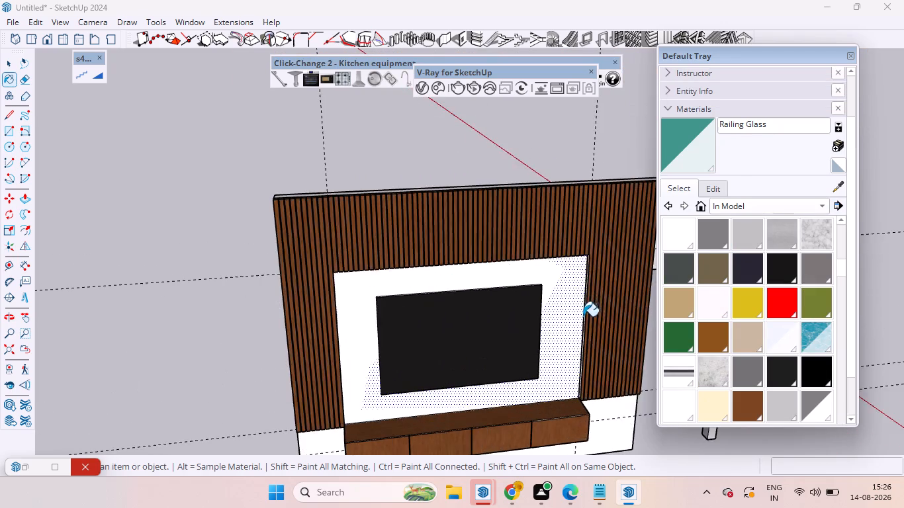
# Reveal the rest of the house around the isolated partition wall group with Isolate/Reveal, and clear the selection.
pyautogui.moveTo(583, 330); pyautogui.dragTo(476, 254, button='middle')
pyautogui.press('space')
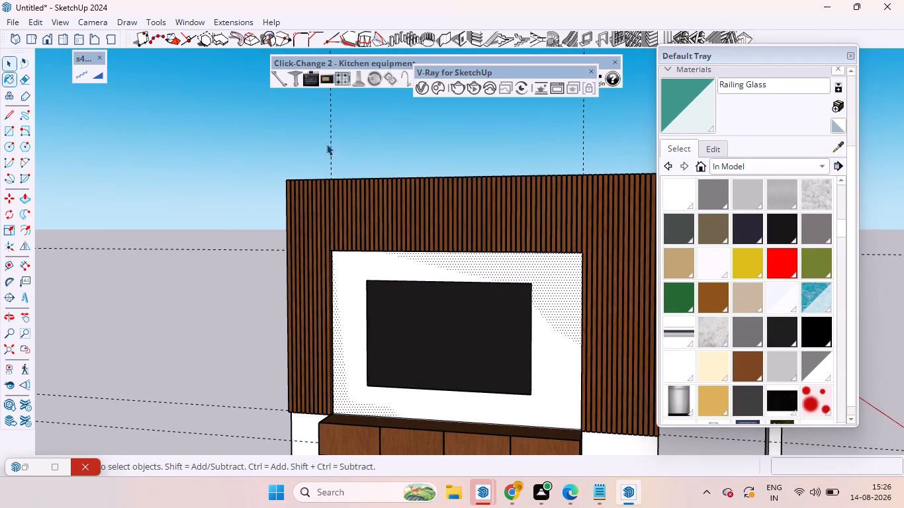
pyautogui.scroll(-5, 344, 128)
pyautogui.click(520, 312)
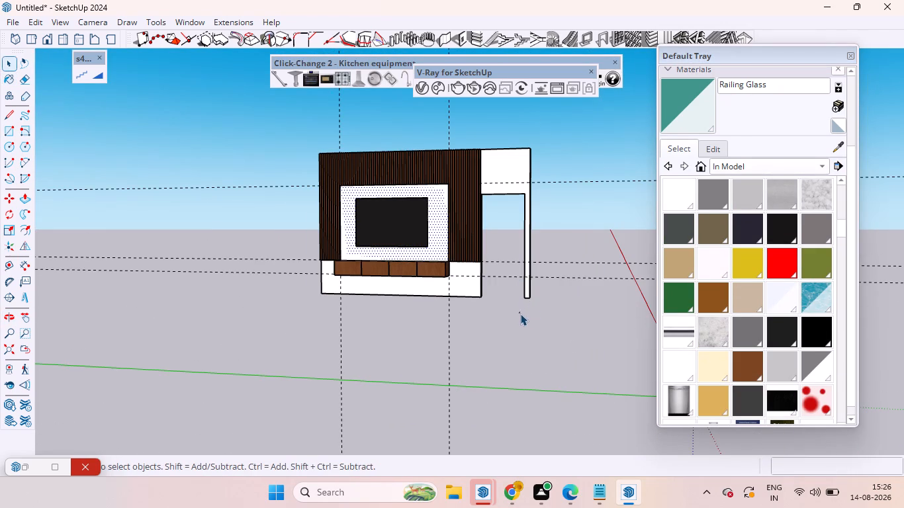
pyautogui.scroll(4, 490, 156)
pyautogui.moveTo(495, 170); pyautogui.dragTo(336, 212, button='middle')
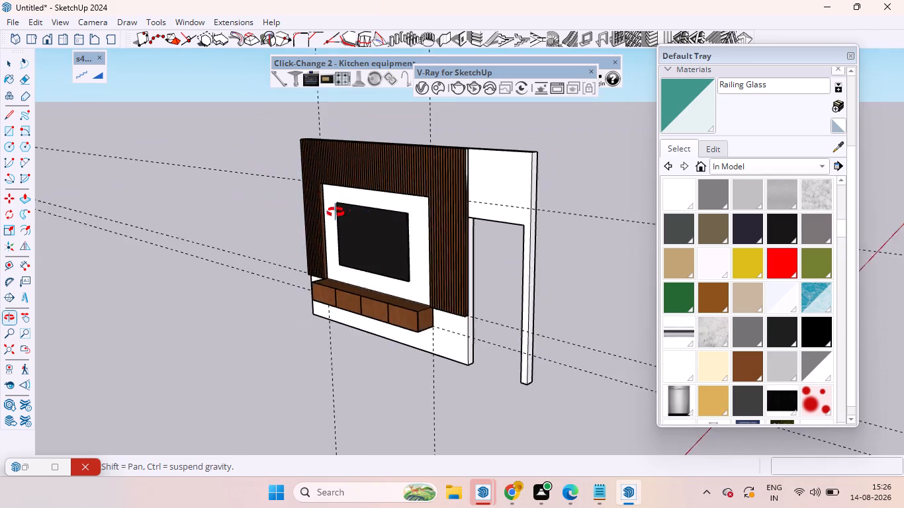
pyautogui.moveTo(336, 212); pyautogui.dragTo(514, 342, button='middle')
pyautogui.scroll(-3, 506, 154)
pyautogui.scroll(1, 516, 154)
pyautogui.scroll(-1, 520, 159)
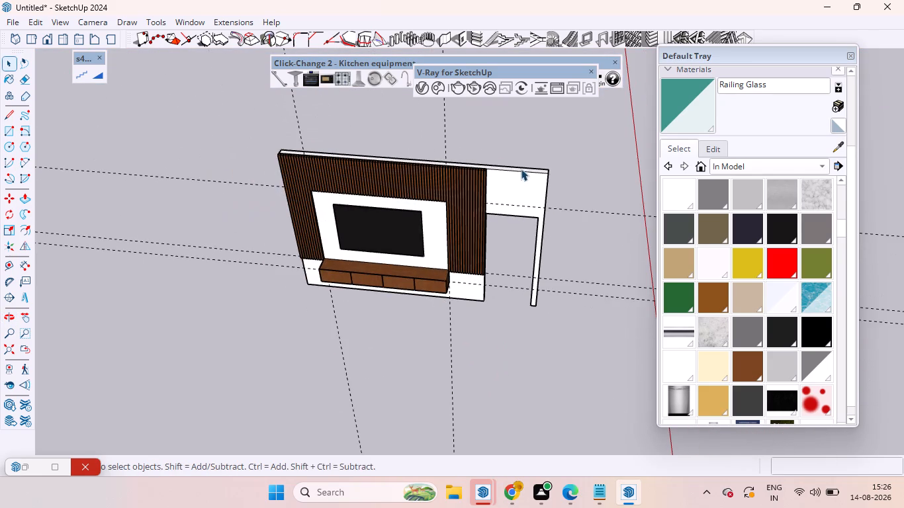
pyautogui.rightClick(488, 192)
pyautogui.click(608, 167)
pyautogui.click(519, 181)
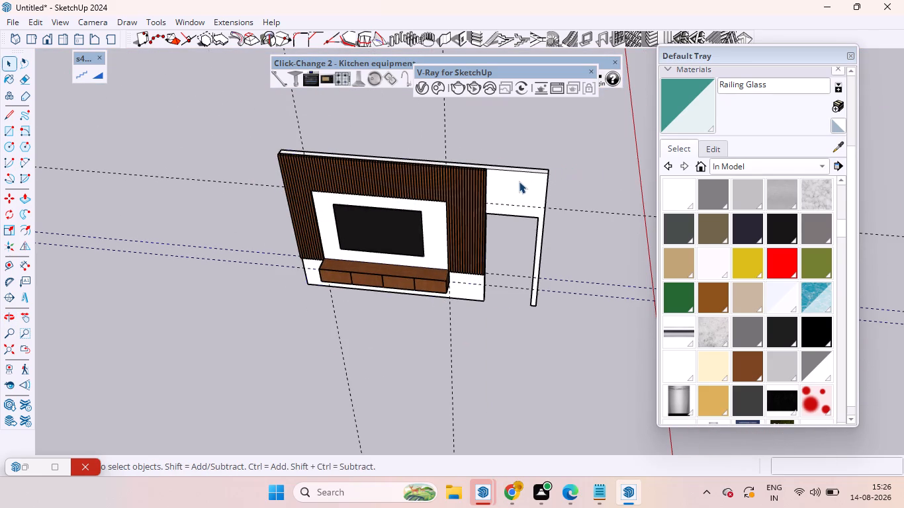
pyautogui.rightClick(519, 181)
pyautogui.click(572, 328)
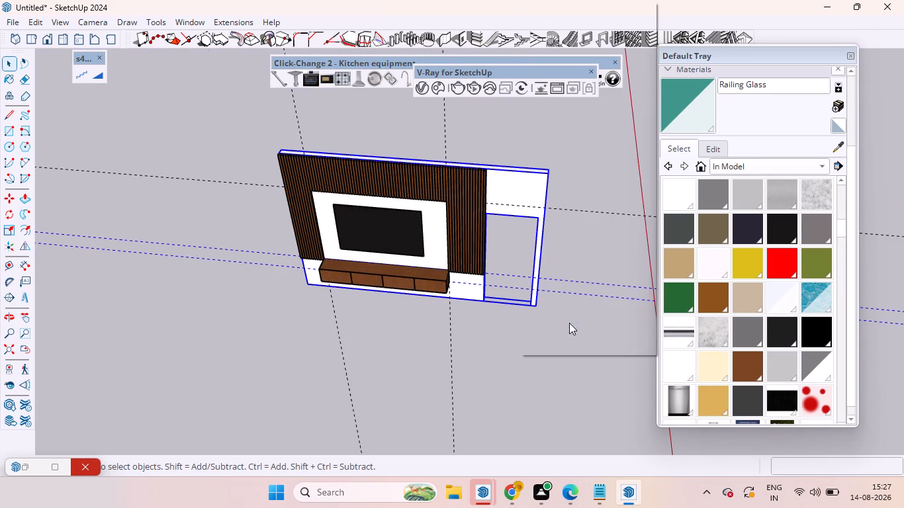
pyautogui.scroll(-13, 384, 198)
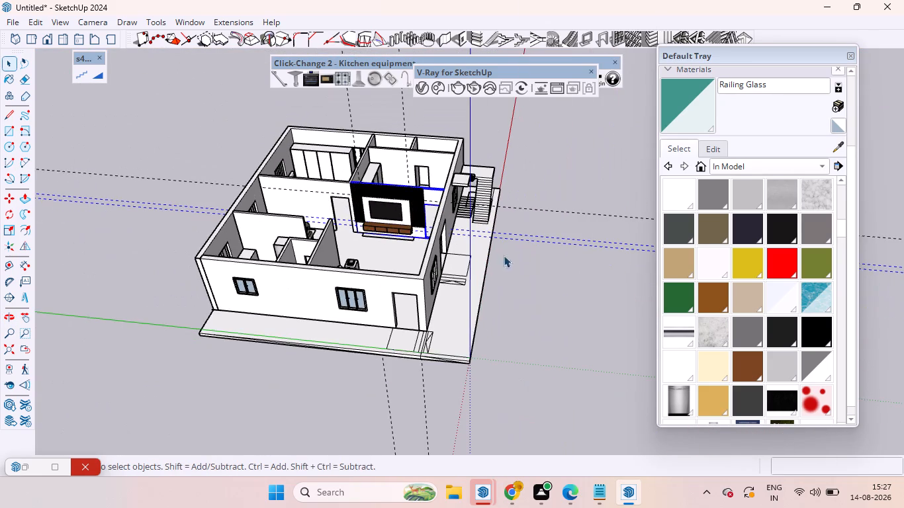
pyautogui.click(539, 296)
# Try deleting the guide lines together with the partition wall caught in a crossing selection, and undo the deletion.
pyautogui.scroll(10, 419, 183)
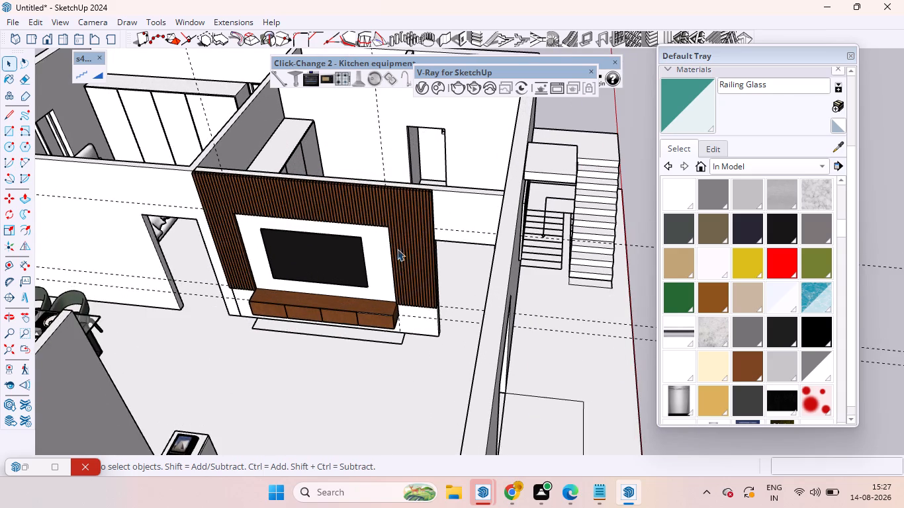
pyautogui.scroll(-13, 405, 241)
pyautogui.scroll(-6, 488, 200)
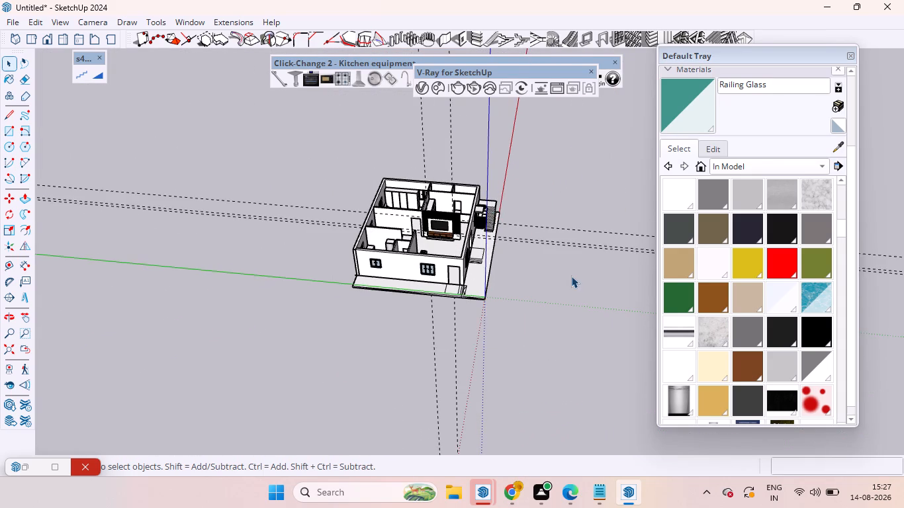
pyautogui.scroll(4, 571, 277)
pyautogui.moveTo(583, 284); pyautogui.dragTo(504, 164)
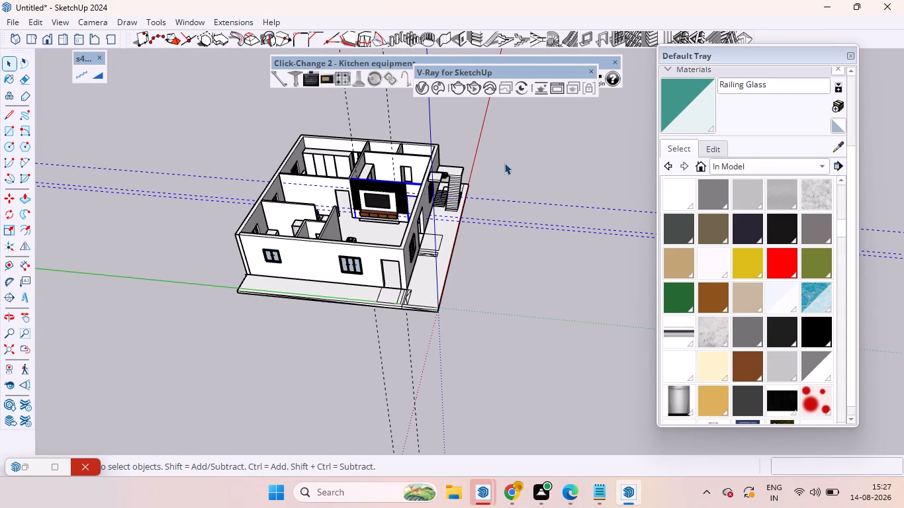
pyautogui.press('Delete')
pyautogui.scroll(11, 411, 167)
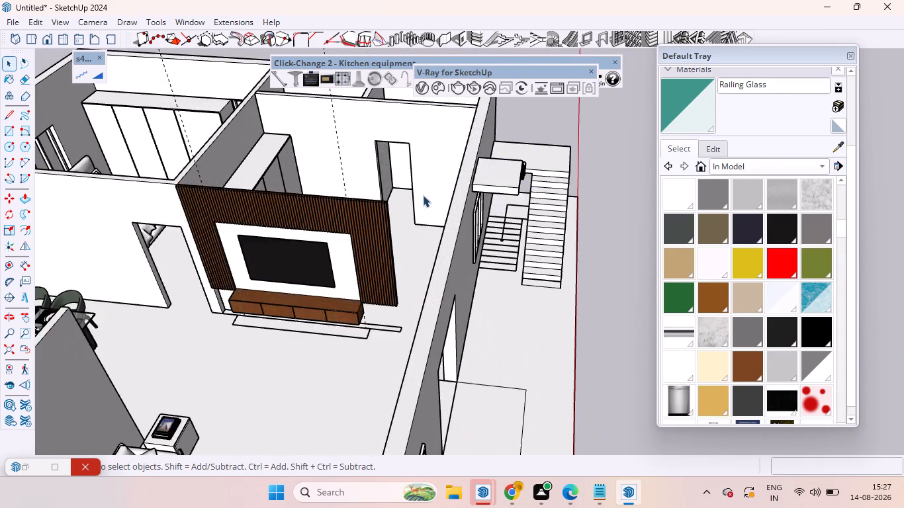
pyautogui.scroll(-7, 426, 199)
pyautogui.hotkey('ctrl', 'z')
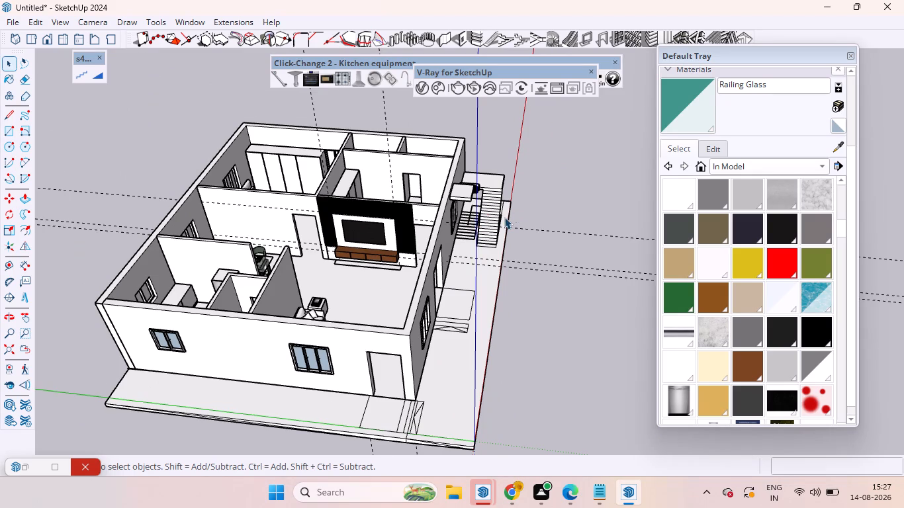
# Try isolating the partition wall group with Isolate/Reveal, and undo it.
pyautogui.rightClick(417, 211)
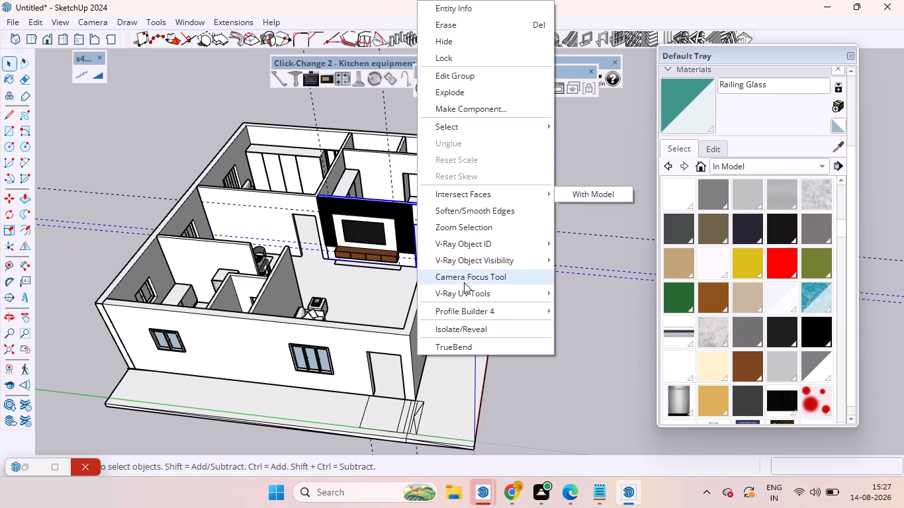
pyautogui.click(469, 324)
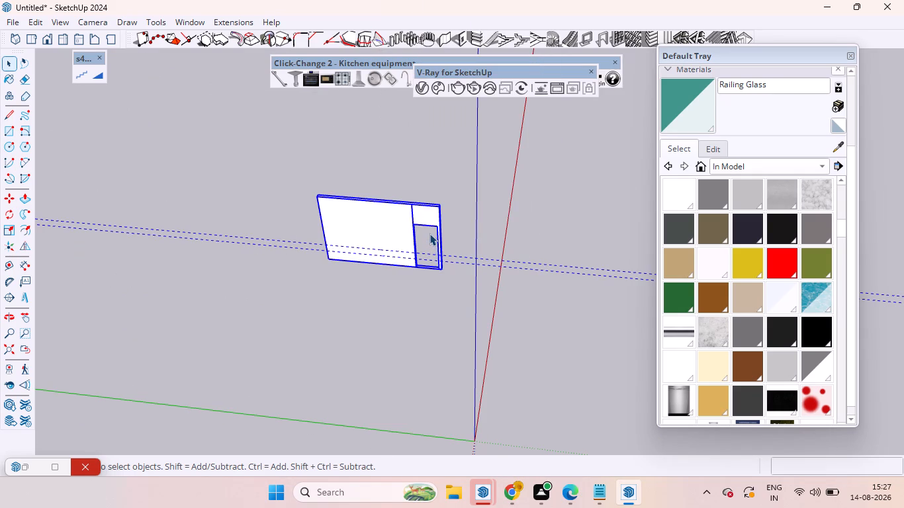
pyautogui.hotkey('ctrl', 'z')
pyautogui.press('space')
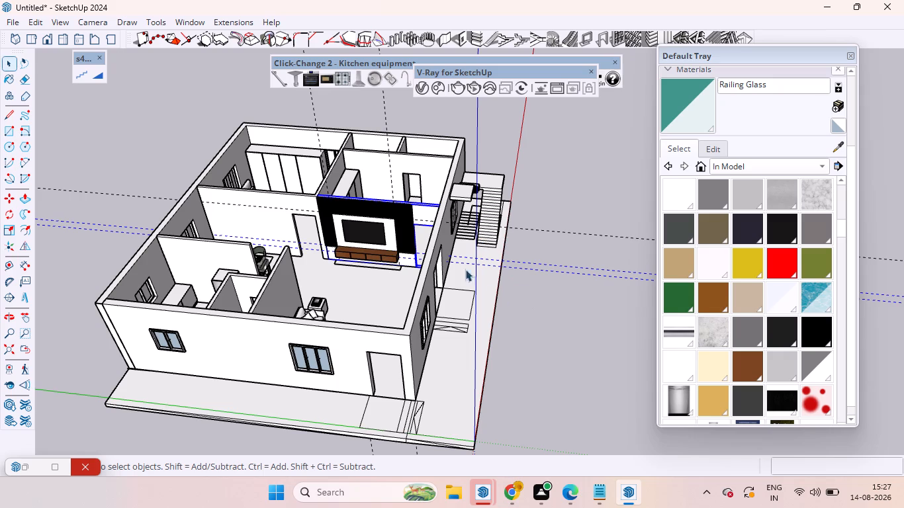
# Isolate the partition wall group from the rest of the house with Isolate/Reveal, and clear the selection.
pyautogui.scroll(4, 410, 200)
pyautogui.scroll(-6, 384, 200)
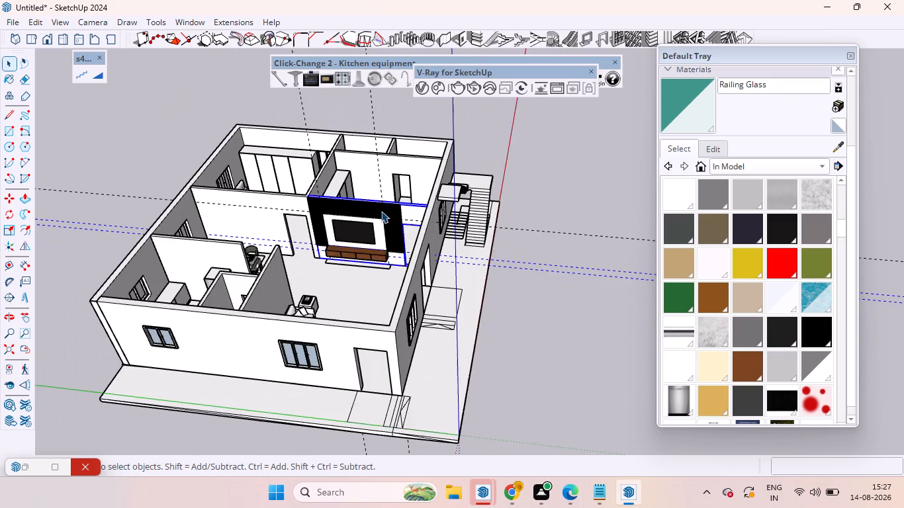
pyautogui.scroll(-6, 386, 204)
pyautogui.rightClick(398, 209)
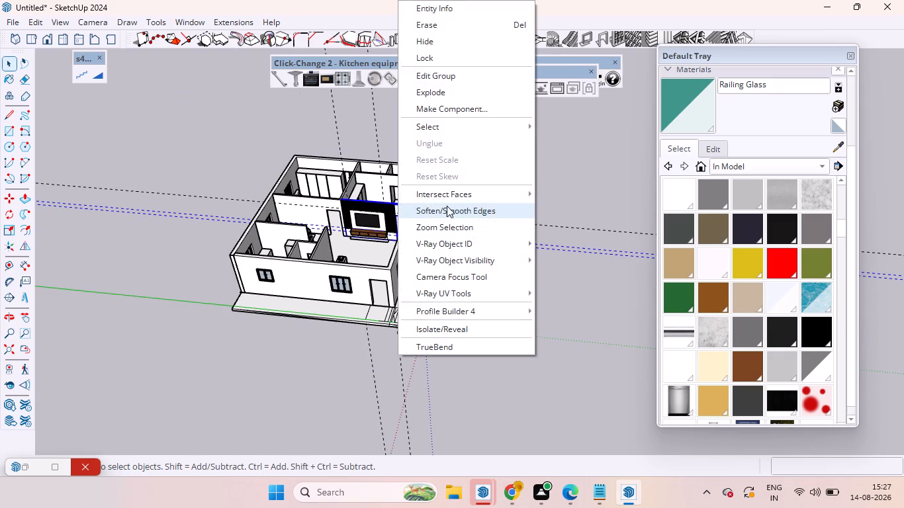
pyautogui.click(455, 325)
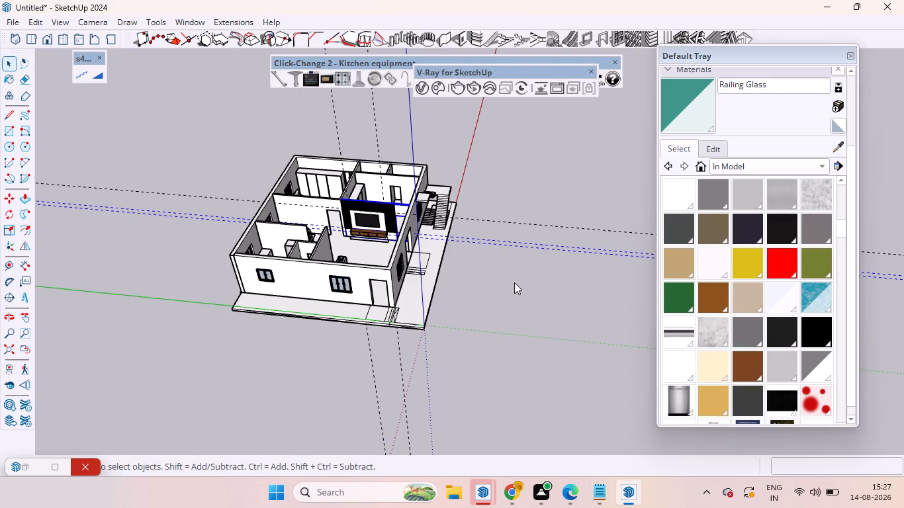
pyautogui.moveTo(509, 265); pyautogui.dragTo(452, 197)
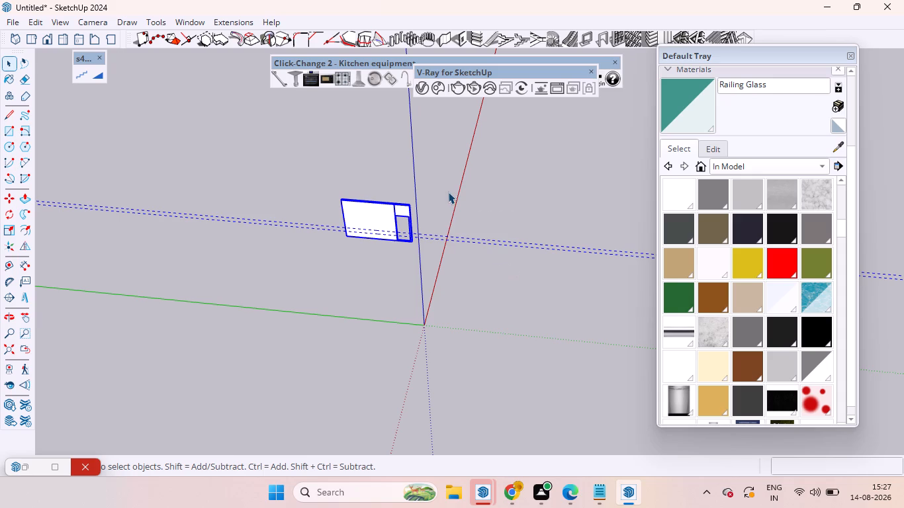
pyautogui.click(486, 246)
# Delete the parallel guide lines inside the isolated partition wall group, and leave the group.
pyautogui.tripleClick(388, 217)
pyautogui.click(385, 216)
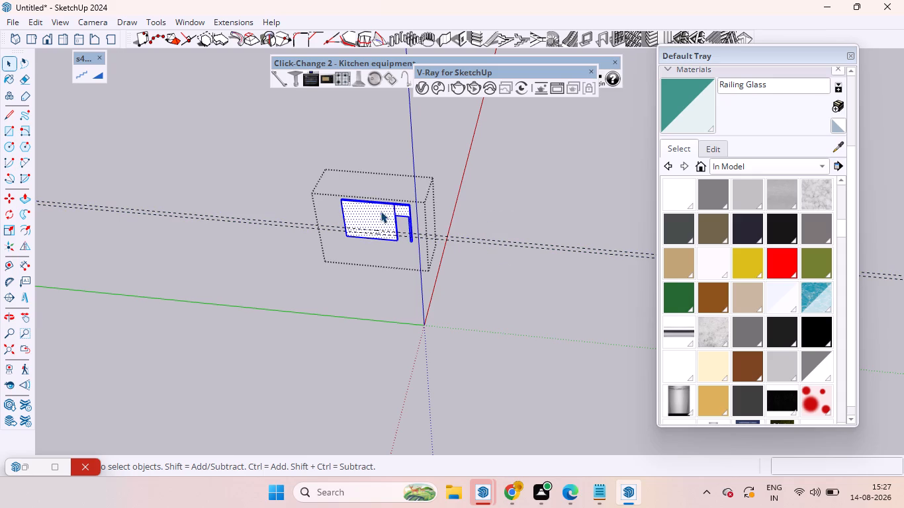
pyautogui.click(381, 211)
pyautogui.moveTo(499, 254); pyautogui.dragTo(432, 194)
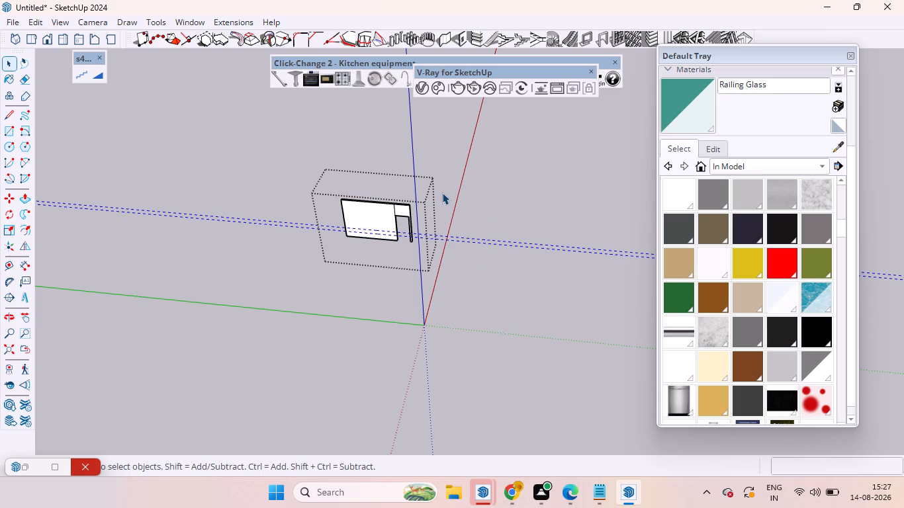
pyautogui.press('Delete')
pyautogui.moveTo(443, 162); pyautogui.dragTo(341, 93)
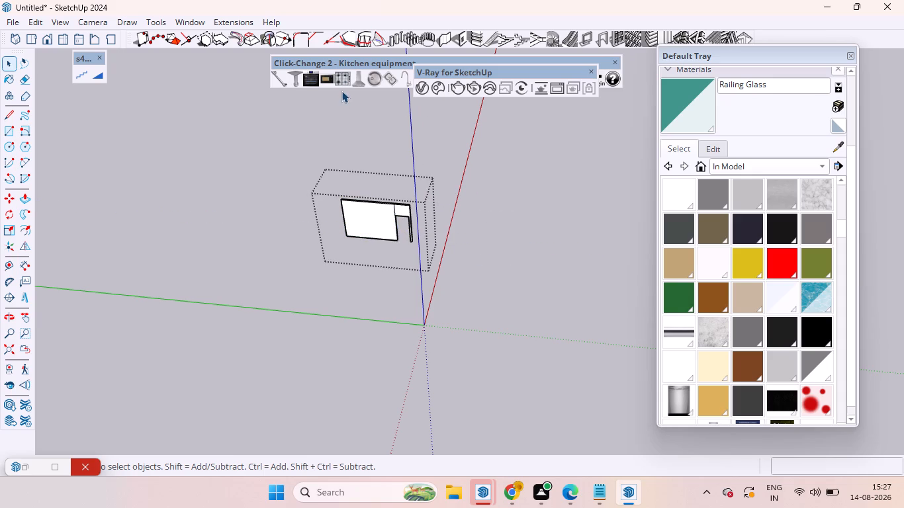
pyautogui.click(478, 247)
# Reveal the rest of the house around the partition wall group with Isolate/Reveal, and clear the selection.
pyautogui.click(377, 219)
pyautogui.rightClick(377, 219)
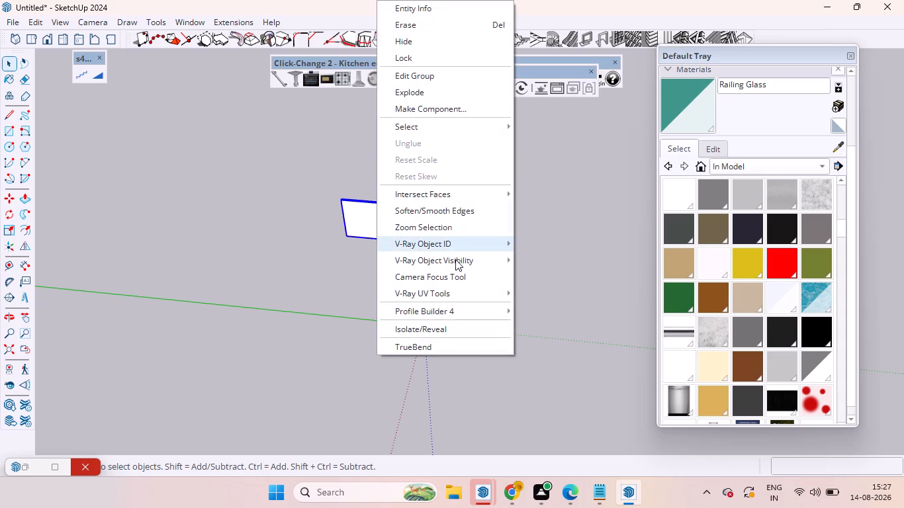
pyautogui.click(424, 324)
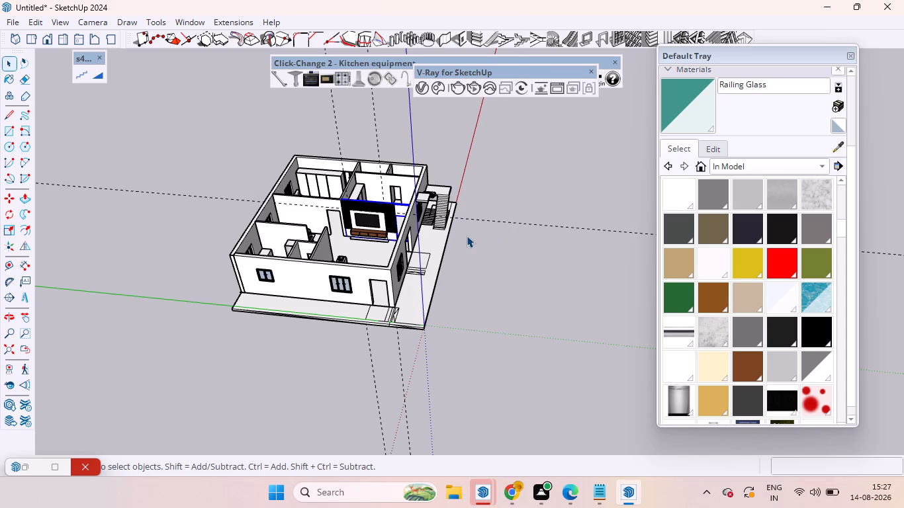
pyautogui.click(527, 248)
# Paint the wall-mounted TV screen with the black Color M09 material, and return to the Select tool.
pyautogui.scroll(-1, 383, 198)
pyautogui.scroll(12, 380, 200)
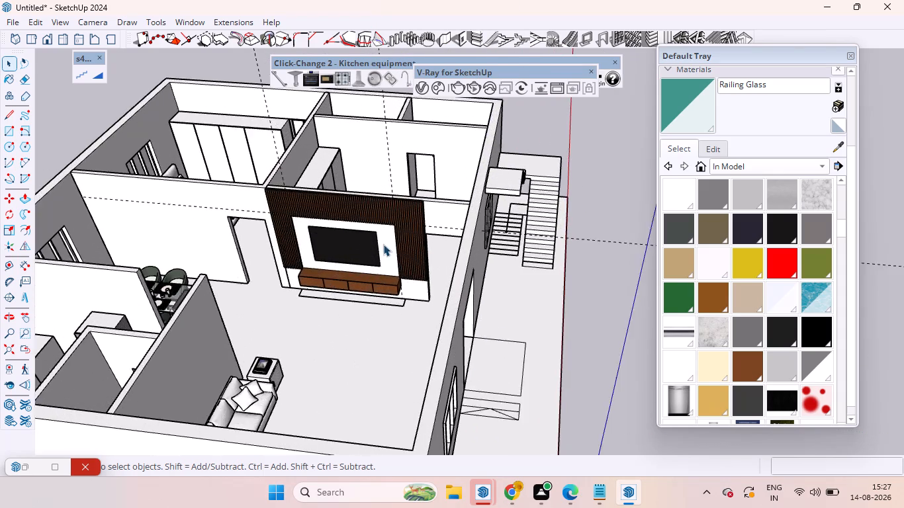
pyautogui.scroll(-6, 383, 244)
pyautogui.moveTo(384, 247); pyautogui.dragTo(337, 189, button='middle')
pyautogui.scroll(13, 349, 206)
pyautogui.moveTo(387, 259); pyautogui.dragTo(345, 212, button='middle')
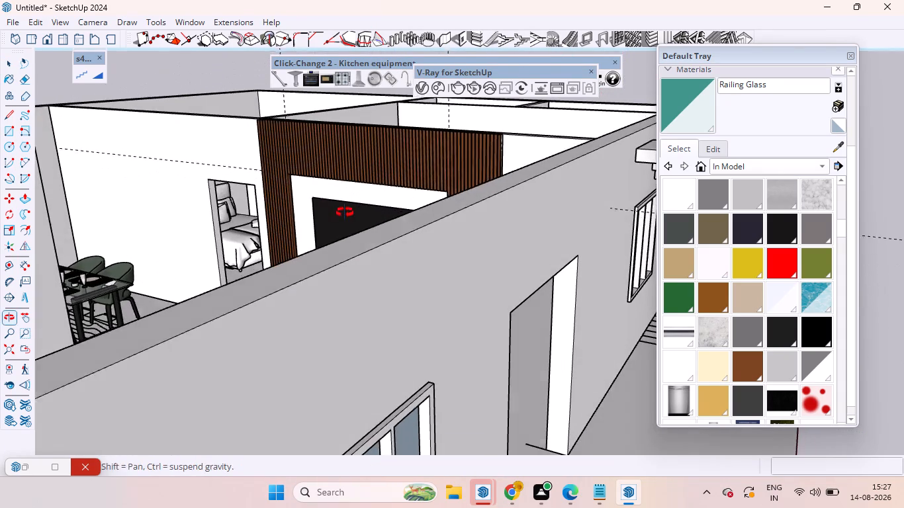
pyautogui.moveTo(345, 212); pyautogui.dragTo(345, 213, button='middle')
pyautogui.click(820, 331)
pyautogui.scroll(6, 469, 228)
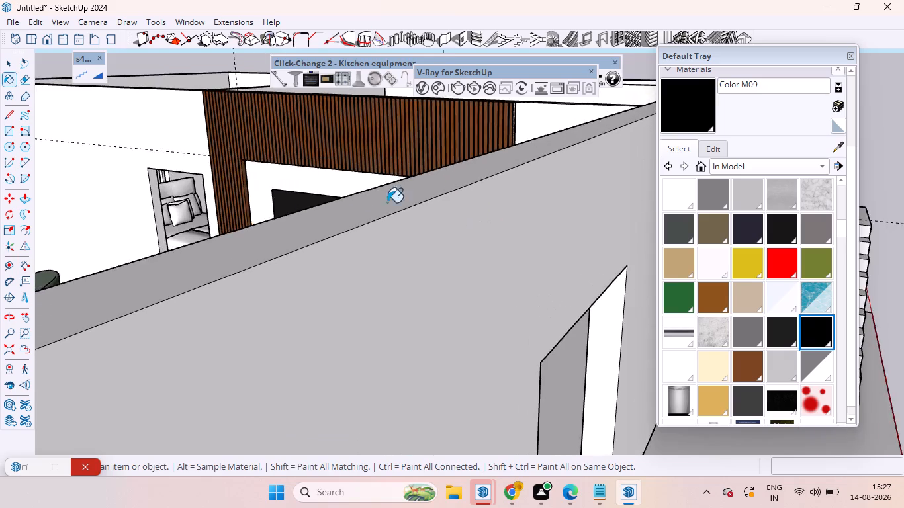
pyautogui.moveTo(364, 198); pyautogui.dragTo(518, 259, button='middle')
pyautogui.click(89, 202)
pyautogui.scroll(-5, 397, 198)
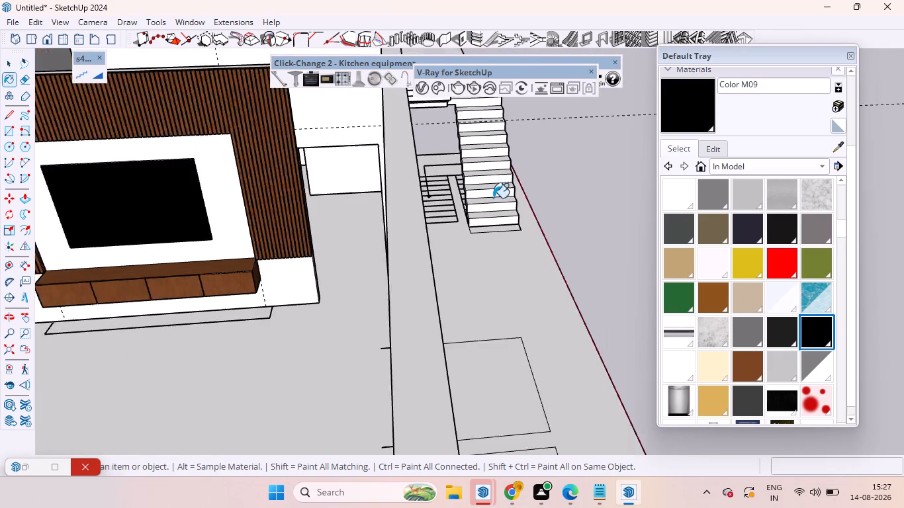
pyautogui.scroll(-8, 493, 198)
pyautogui.click(531, 214)
pyautogui.press('space')
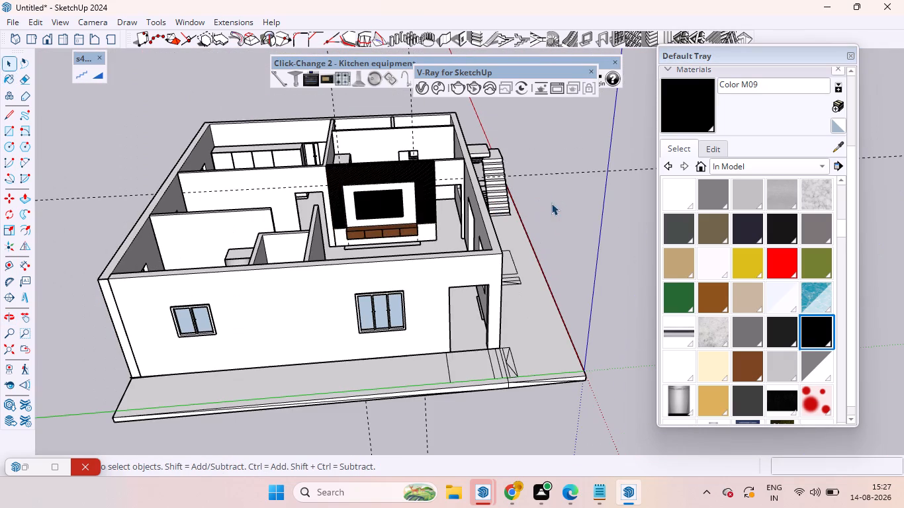
pyautogui.click(557, 205)
# Examine the finished TV wall and the surrounding living room from several angles.
pyautogui.scroll(10, 320, 144)
pyautogui.moveTo(428, 211); pyautogui.dragTo(254, 196, button='middle')
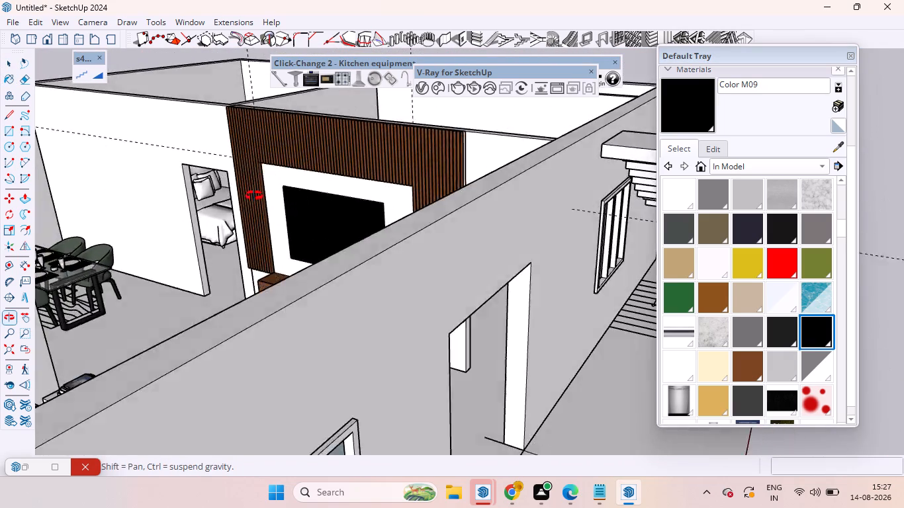
pyautogui.moveTo(254, 196); pyautogui.dragTo(245, 212, button='middle')
pyautogui.scroll(-6, 292, 223)
pyautogui.scroll(5, 192, 225)
pyautogui.moveTo(220, 221); pyautogui.dragTo(138, 261, button='middle')
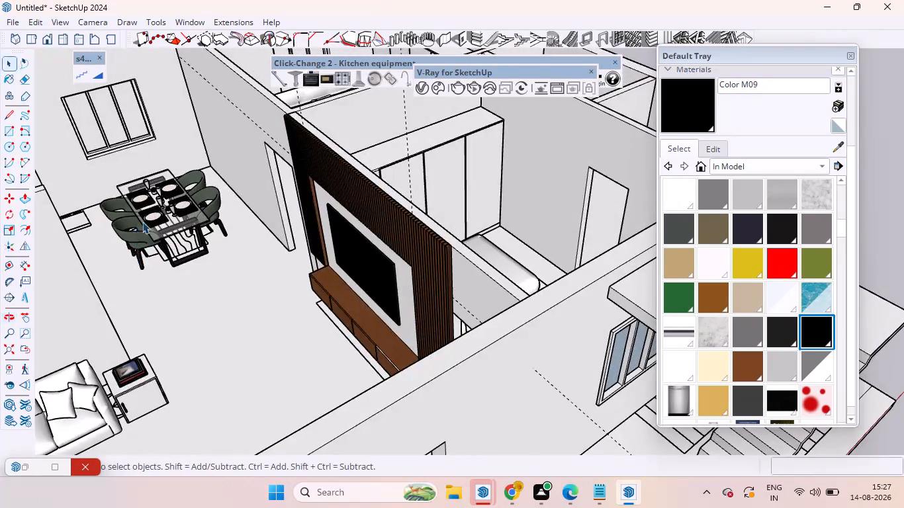
pyautogui.scroll(-7, 206, 223)
pyautogui.scroll(-6, 294, 230)
# Delete the two vertical guide lines at the TV wall and the horizontal guide line crossing the house.
pyautogui.moveTo(266, 237); pyautogui.dragTo(421, 246, button='middle')
pyautogui.scroll(-5, 407, 179)
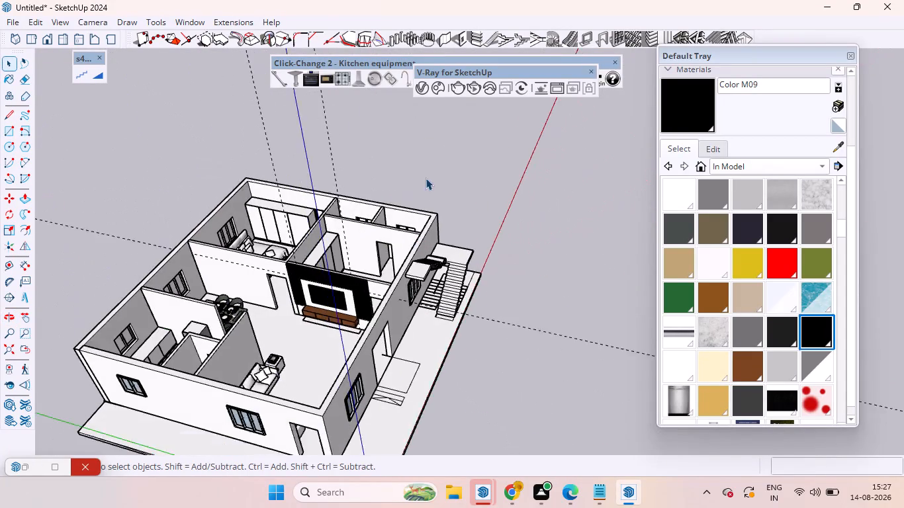
pyautogui.scroll(-2, 426, 178)
pyautogui.moveTo(432, 146); pyautogui.dragTo(234, 58)
pyautogui.scroll(2, 308, 72)
pyautogui.scroll(-1, 308, 72)
pyautogui.scroll(9, 308, 72)
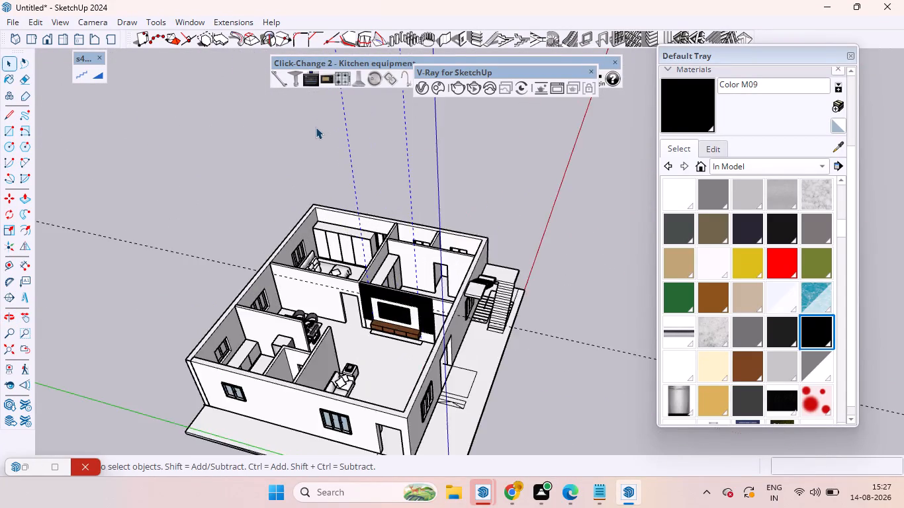
pyautogui.scroll(3, 316, 127)
pyautogui.press('Delete')
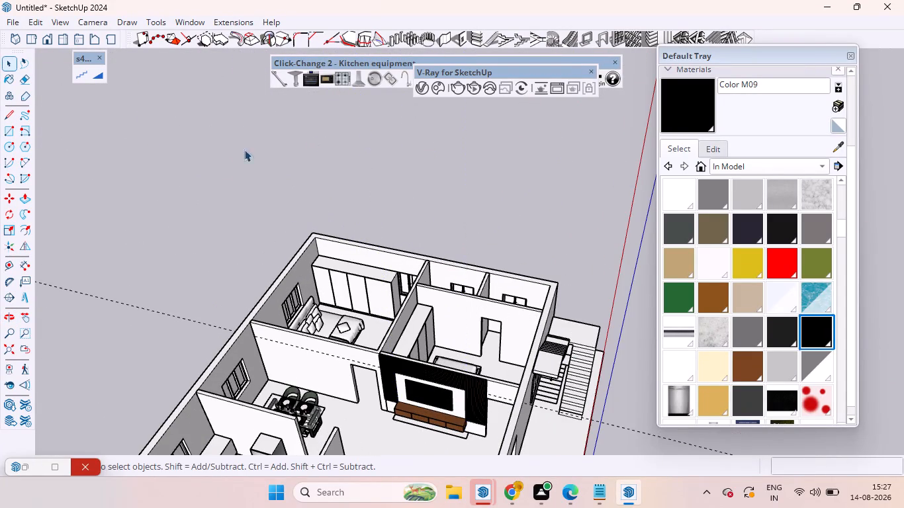
pyautogui.click(151, 308)
pyautogui.click(152, 311)
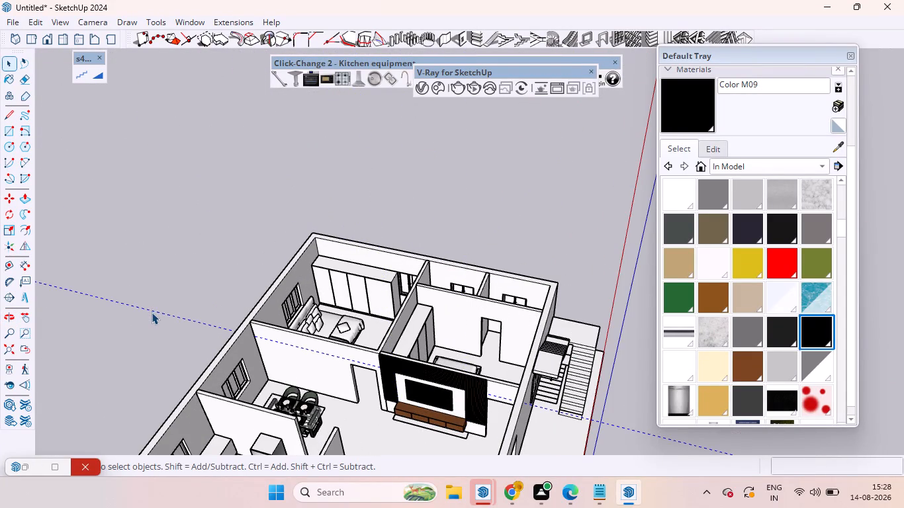
pyautogui.press('Delete')
# Bring up the Asian Paints Colours of India material collection for colouring the wardrobe in the bedroom behind the TV wall.
pyautogui.scroll(-7, 194, 214)
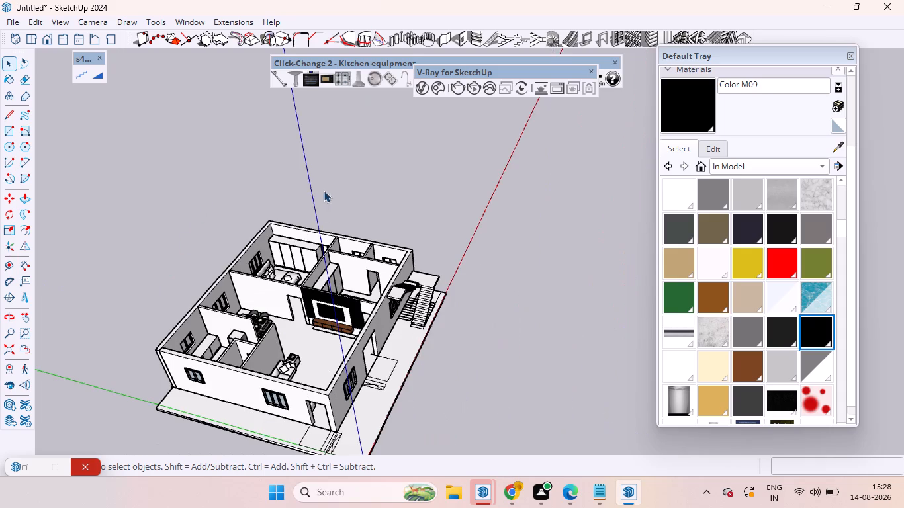
pyautogui.moveTo(355, 245); pyautogui.dragTo(138, 234, button='middle')
pyautogui.scroll(5, 316, 192)
pyautogui.scroll(5, 414, 187)
pyautogui.moveTo(449, 179); pyautogui.dragTo(365, 200, button='middle')
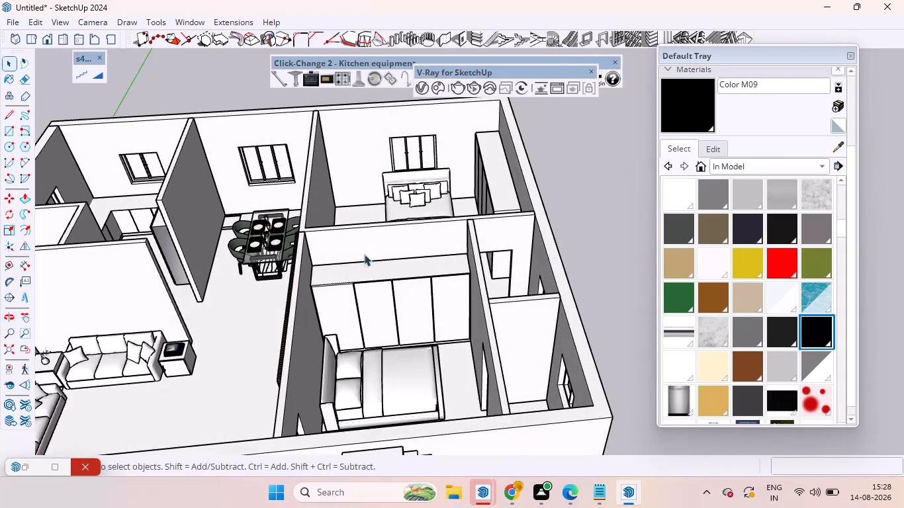
pyautogui.scroll(17, 363, 264)
pyautogui.moveTo(353, 311); pyautogui.dragTo(336, 259, button='middle')
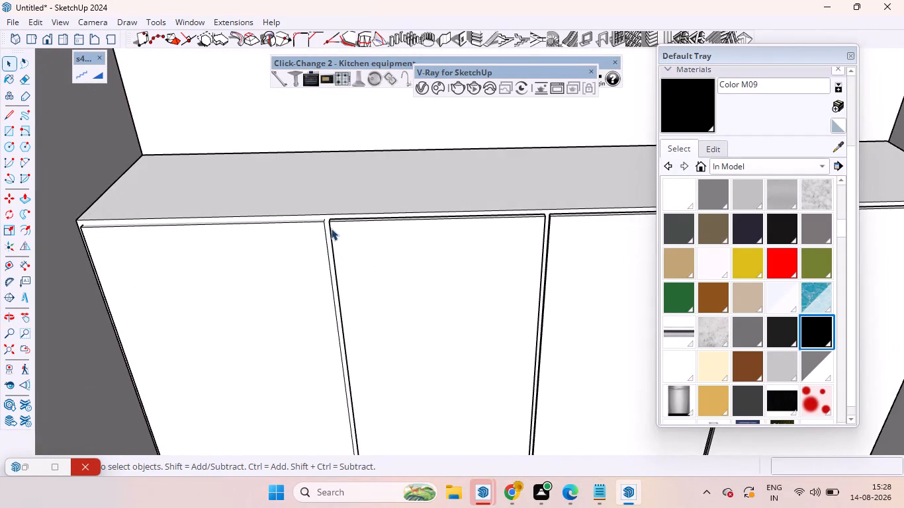
pyautogui.scroll(-13, 334, 218)
pyautogui.moveTo(420, 256); pyautogui.dragTo(437, 228, button='middle')
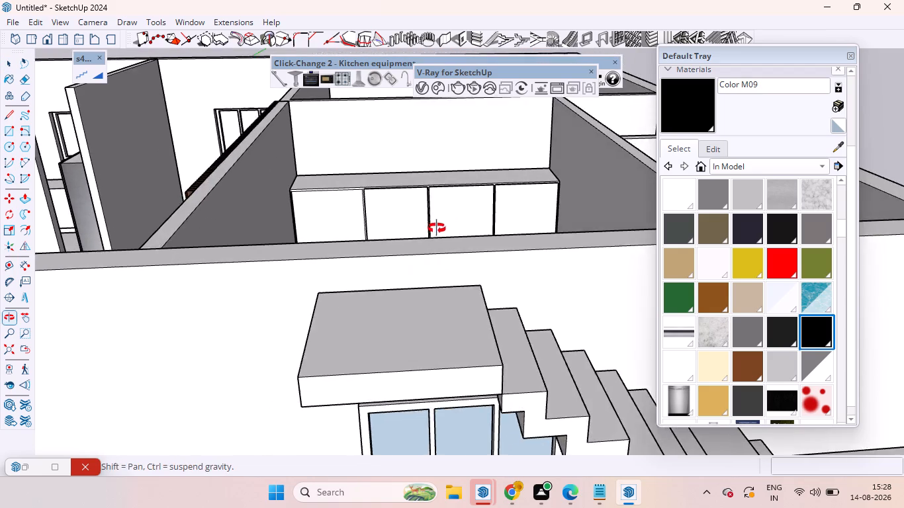
pyautogui.moveTo(437, 228); pyautogui.dragTo(439, 239, button='middle')
pyautogui.scroll(5, 412, 242)
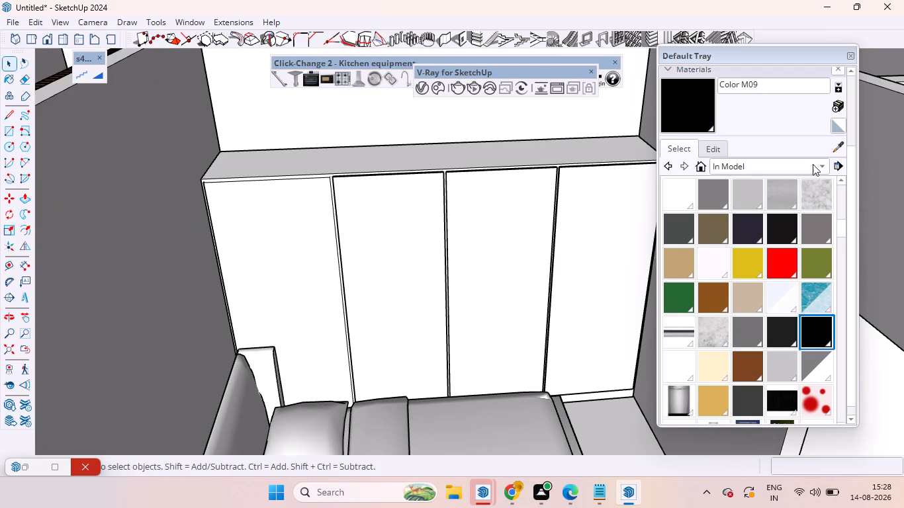
pyautogui.click(821, 165)
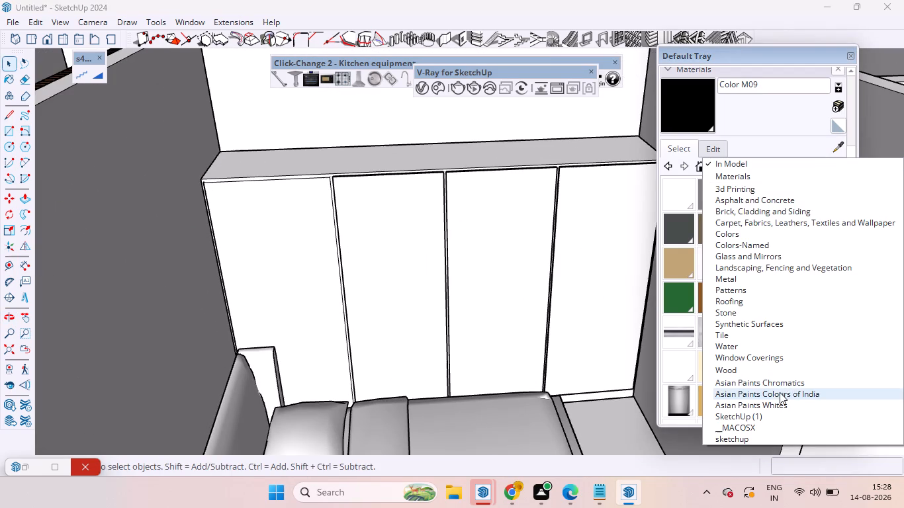
pyautogui.click(770, 393)
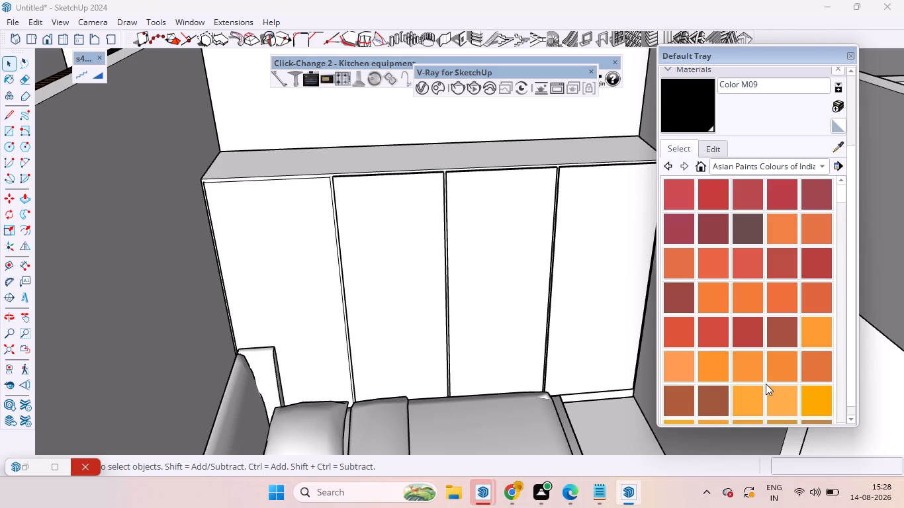
pyautogui.scroll(-4, 743, 335)
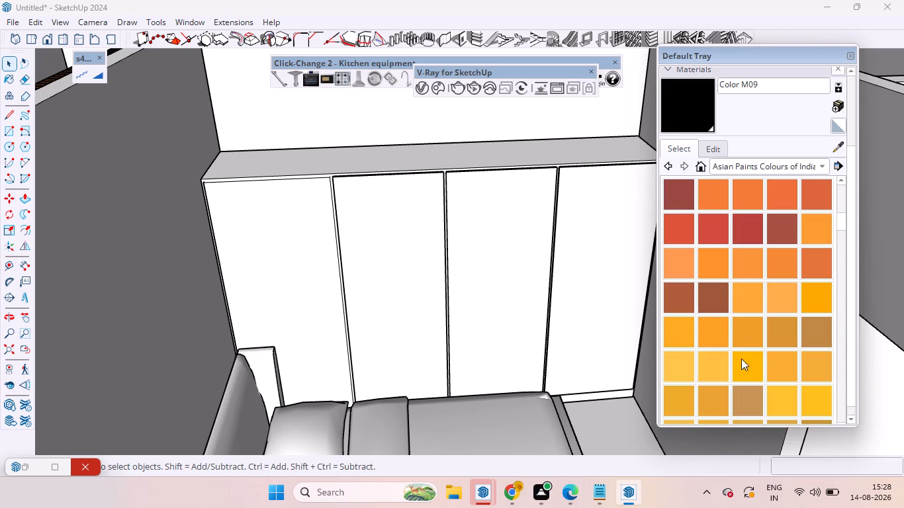
pyautogui.scroll(2, 707, 354)
pyautogui.scroll(-13, 709, 355)
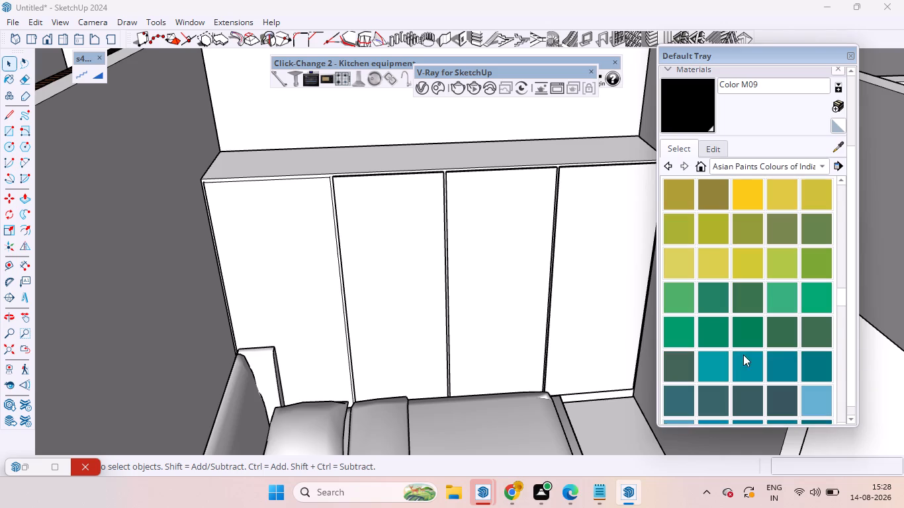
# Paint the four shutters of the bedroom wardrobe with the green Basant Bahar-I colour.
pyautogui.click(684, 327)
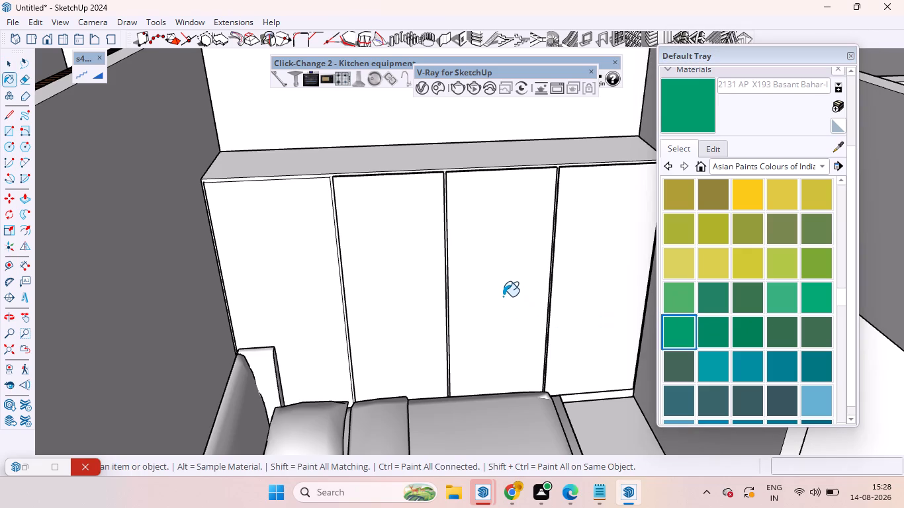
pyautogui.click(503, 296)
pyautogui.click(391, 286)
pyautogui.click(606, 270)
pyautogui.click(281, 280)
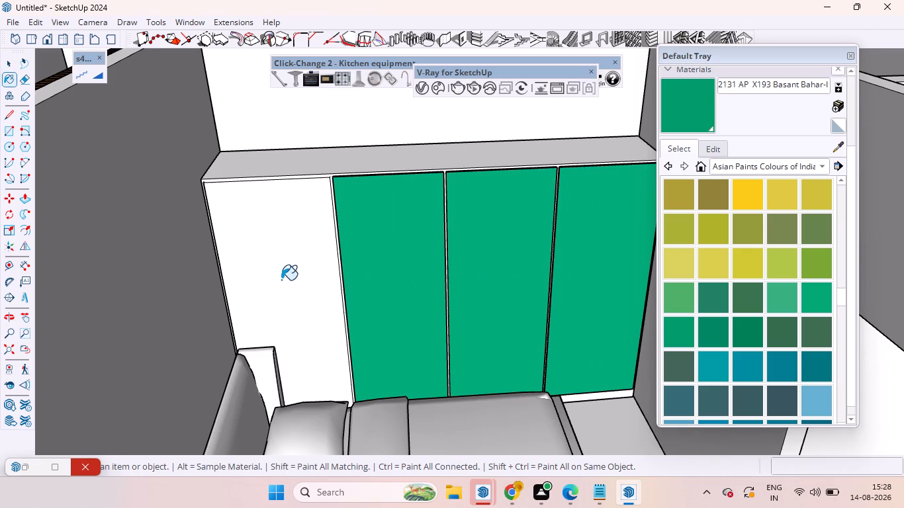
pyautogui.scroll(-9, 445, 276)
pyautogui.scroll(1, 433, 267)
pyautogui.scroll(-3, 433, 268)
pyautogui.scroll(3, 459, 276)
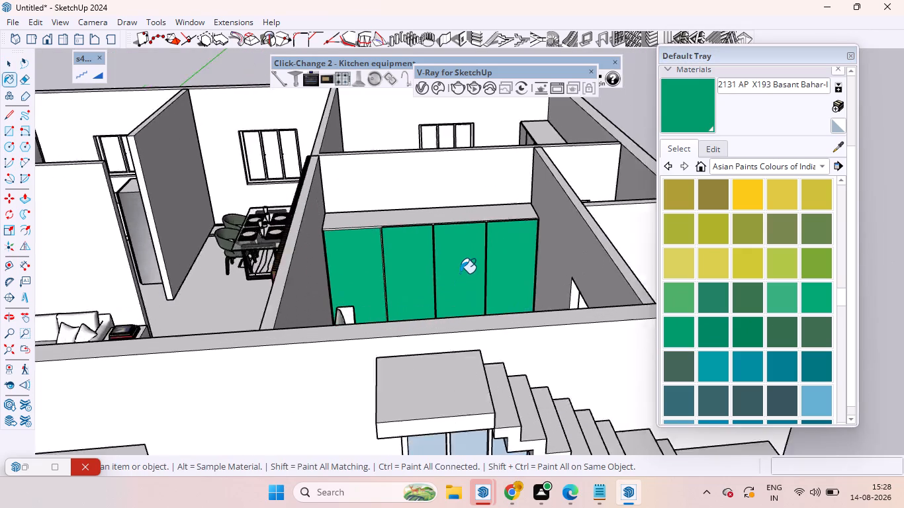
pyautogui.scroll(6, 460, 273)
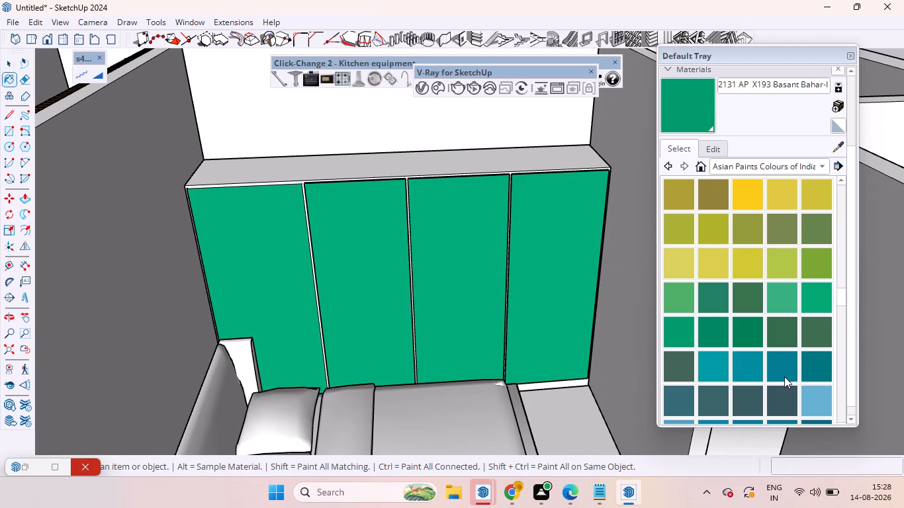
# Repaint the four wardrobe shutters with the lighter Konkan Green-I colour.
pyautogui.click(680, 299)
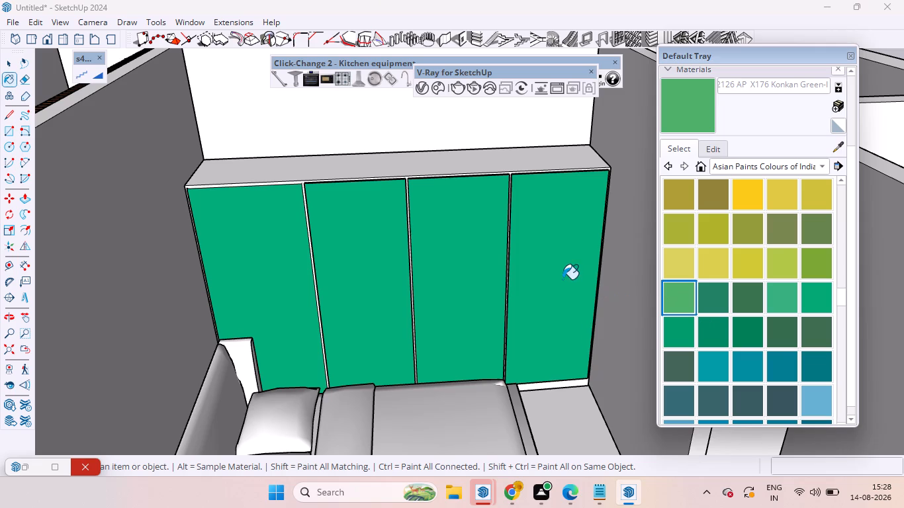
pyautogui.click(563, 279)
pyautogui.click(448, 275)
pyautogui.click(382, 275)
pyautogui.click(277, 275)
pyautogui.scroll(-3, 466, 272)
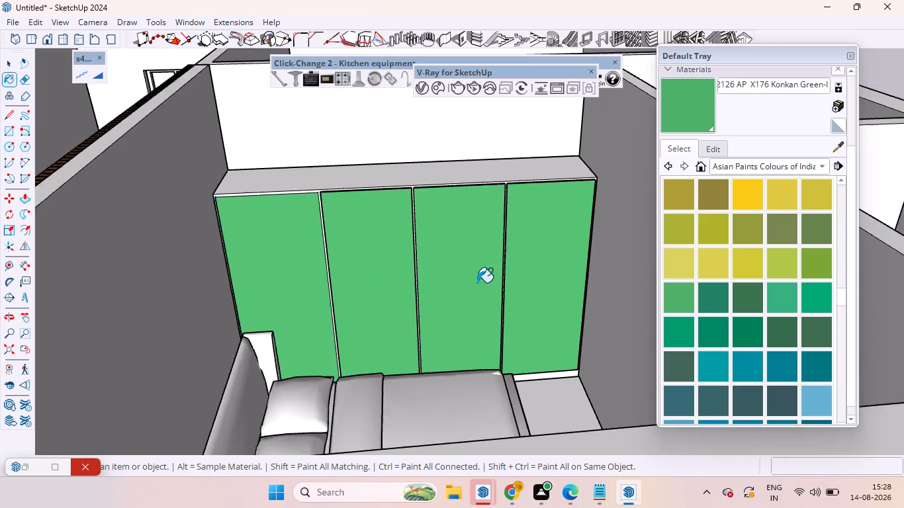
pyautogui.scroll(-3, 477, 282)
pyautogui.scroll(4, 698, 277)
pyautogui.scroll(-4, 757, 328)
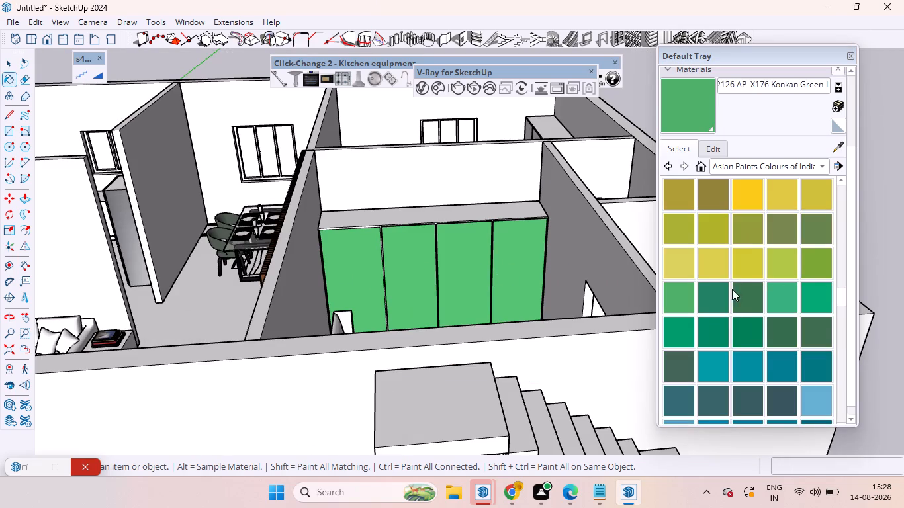
# Repaint the four wardrobe shutters with the yellow Dhaani-I colour, and check the gaps between the shutters up close.
pyautogui.click(694, 263)
pyautogui.click(473, 263)
pyautogui.click(529, 264)
pyautogui.click(417, 266)
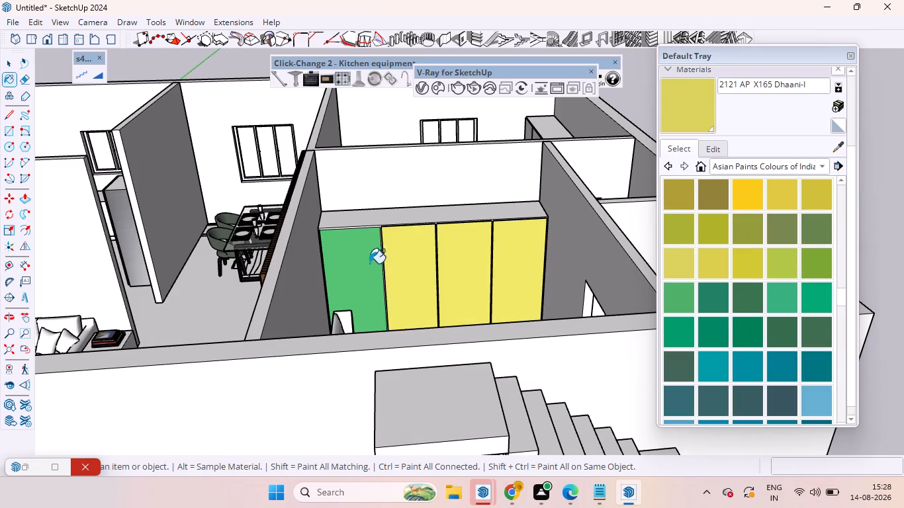
pyautogui.click(346, 263)
pyautogui.scroll(-5, 444, 252)
pyautogui.scroll(11, 432, 253)
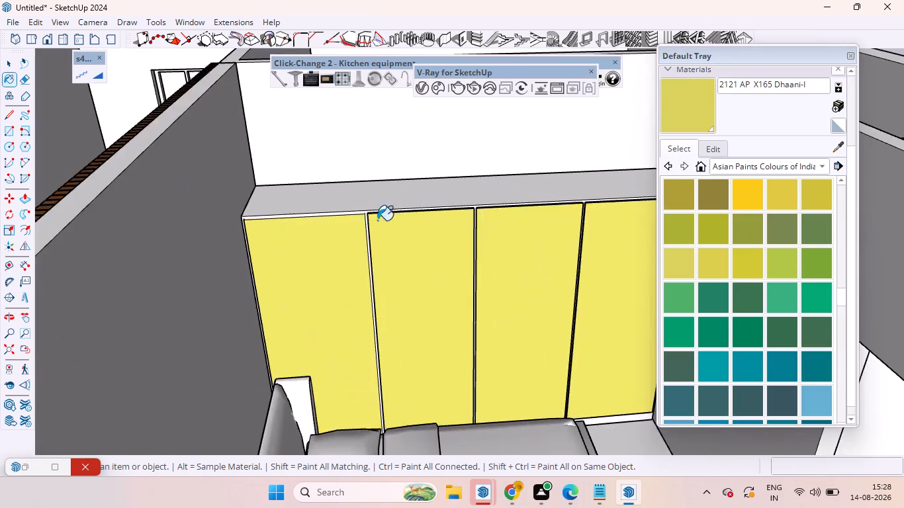
pyautogui.scroll(16, 377, 220)
pyautogui.moveTo(426, 239); pyautogui.dragTo(359, 302, button='middle')
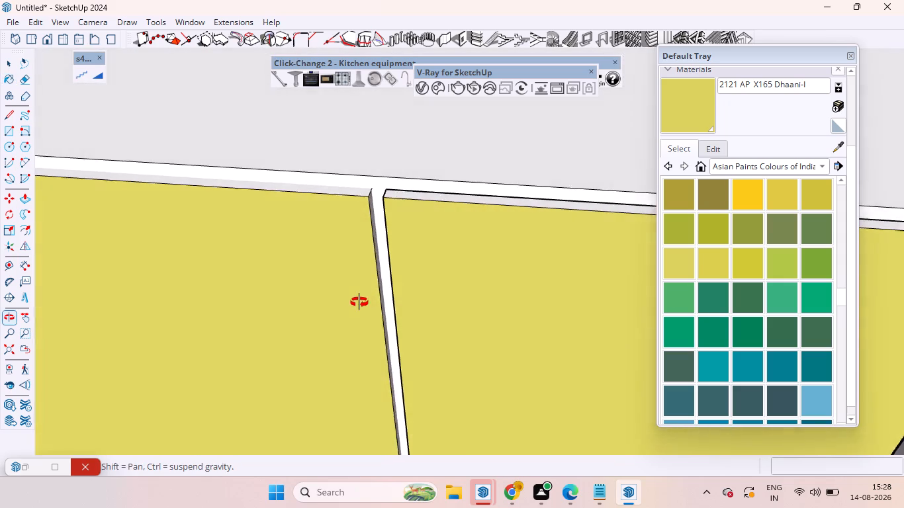
# Paint the four shutters of the wardrobe in the other bedroom with the Auspicious red-I colour.
pyautogui.moveTo(359, 302); pyautogui.dragTo(397, 255, button='middle')
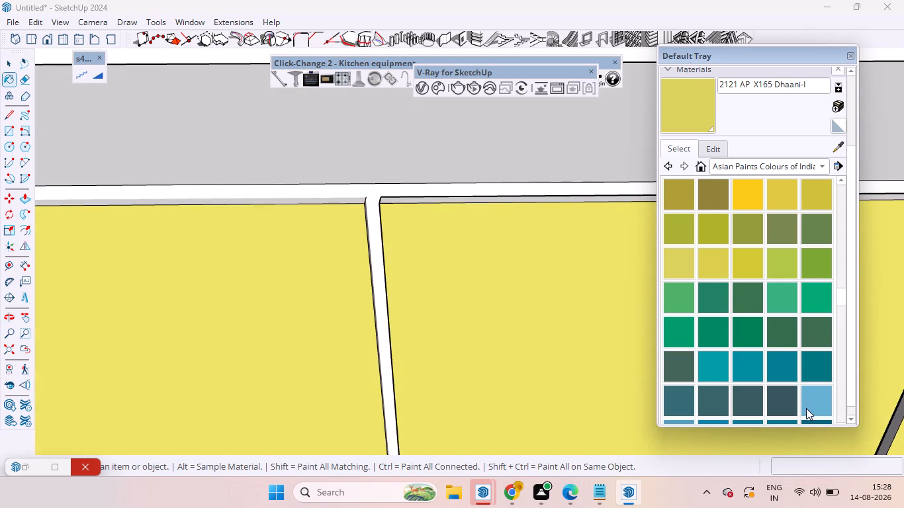
pyautogui.scroll(-6, 766, 285)
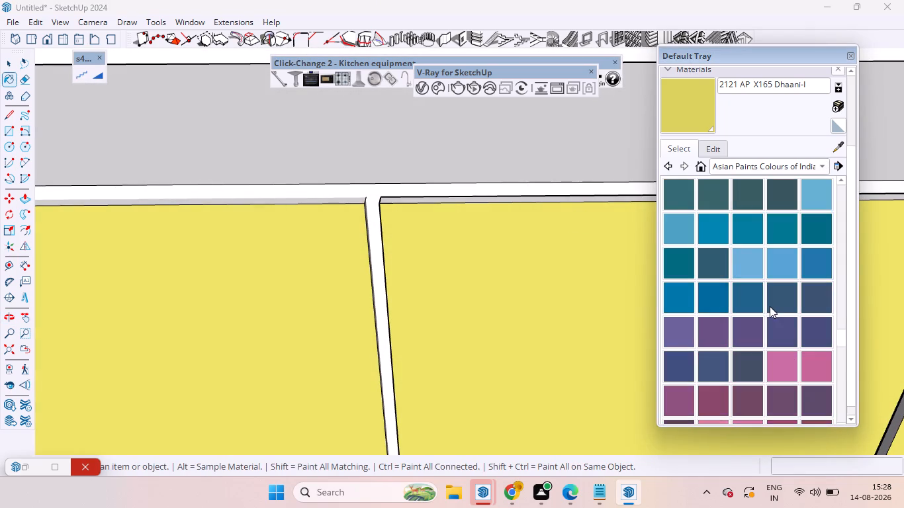
pyautogui.scroll(-6, 770, 306)
pyautogui.click(684, 296)
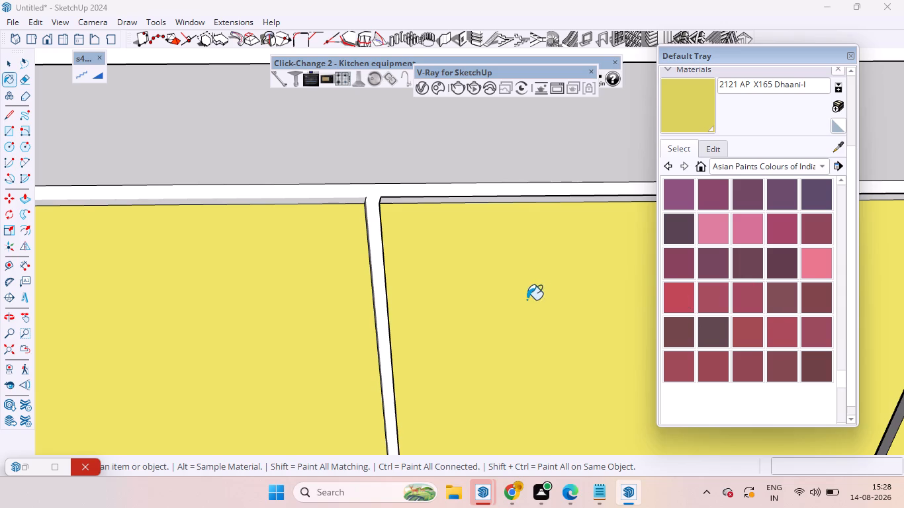
pyautogui.scroll(-13, 540, 300)
pyautogui.scroll(-14, 475, 307)
pyautogui.scroll(-7, 461, 319)
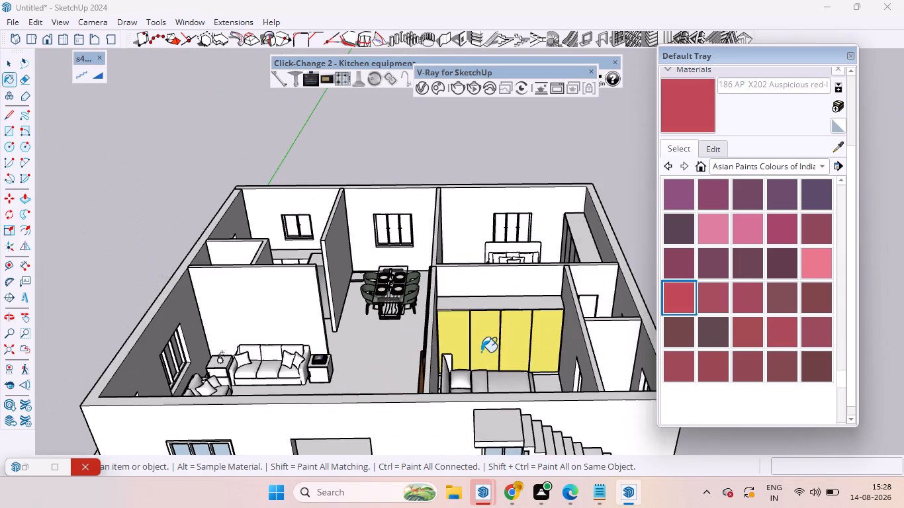
pyautogui.moveTo(500, 265); pyautogui.dragTo(797, 336, button='middle')
pyautogui.scroll(2, 451, 173)
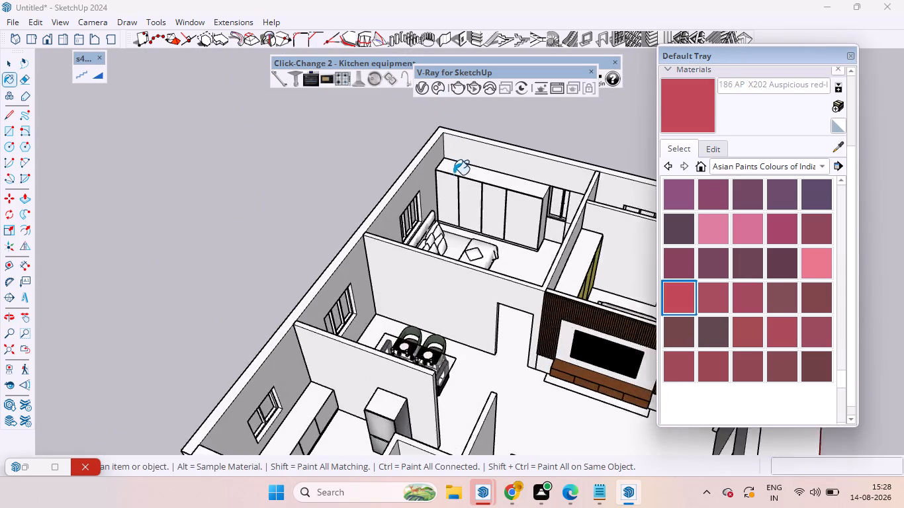
pyautogui.scroll(15, 453, 175)
pyautogui.click(445, 211)
pyautogui.click(538, 238)
pyautogui.scroll(-4, 356, 207)
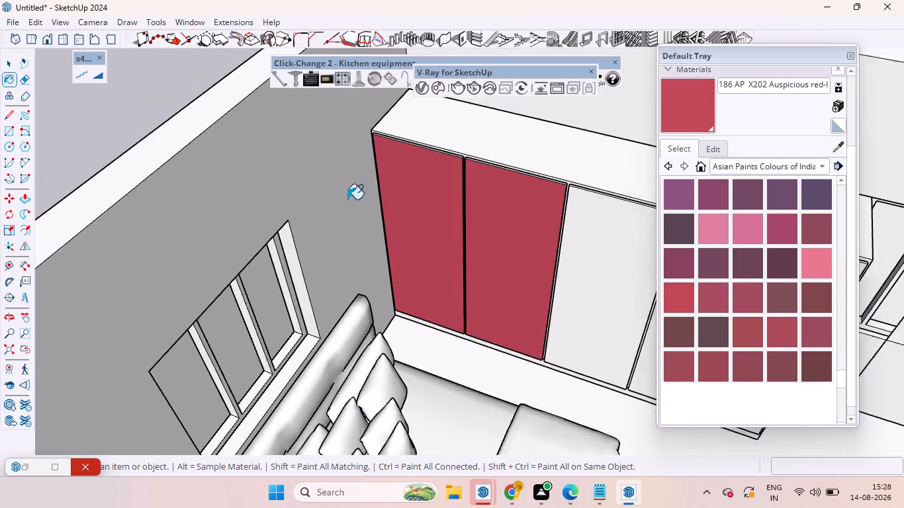
pyautogui.scroll(-2, 347, 199)
pyautogui.click(512, 245)
pyautogui.click(603, 271)
pyautogui.scroll(-9, 224, 218)
pyautogui.scroll(1, 251, 173)
pyautogui.scroll(-6, 251, 173)
# Look over the rooms from several angles, checking the coloured wardrobes in both bedrooms.
pyautogui.moveTo(478, 167); pyautogui.dragTo(230, 163, button='middle')
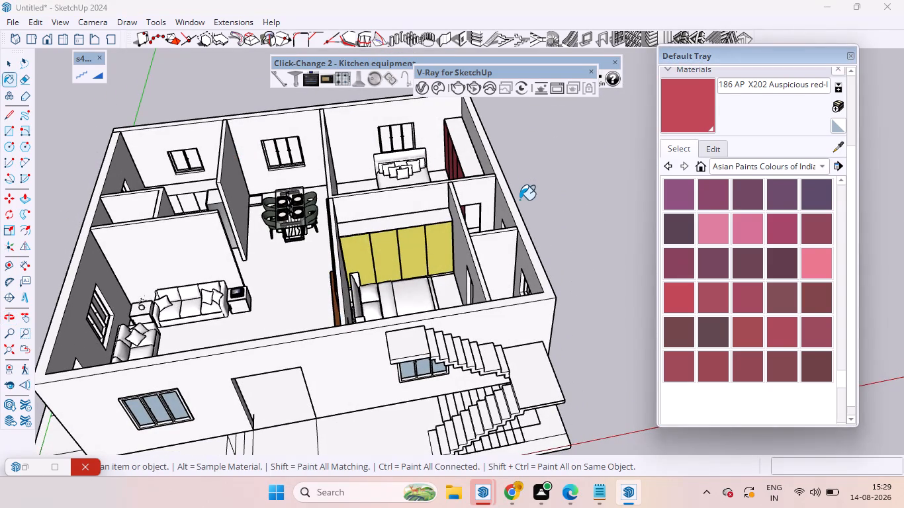
pyautogui.press('space')
pyautogui.scroll(5, 429, 250)
pyautogui.scroll(-7, 430, 250)
pyautogui.moveTo(437, 249); pyautogui.dragTo(381, 247, button='middle')
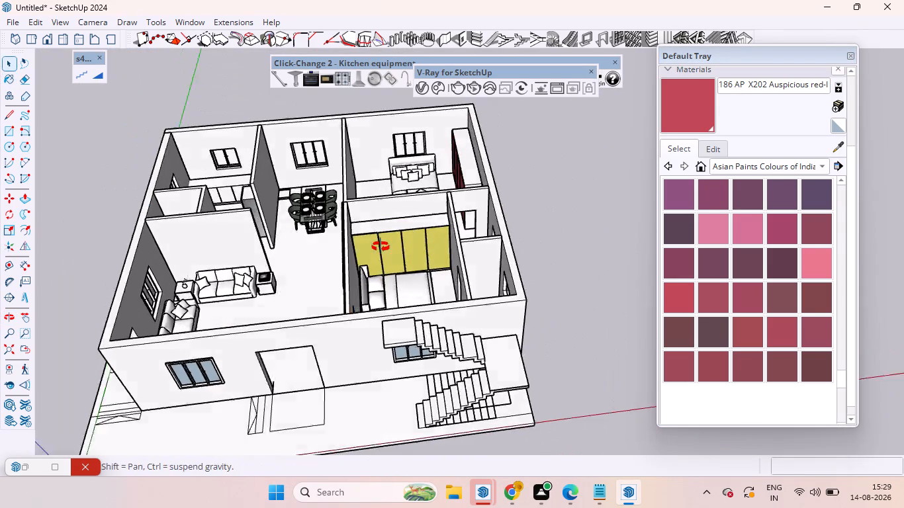
pyautogui.moveTo(381, 247); pyautogui.dragTo(326, 182, button='middle')
pyautogui.scroll(9, 373, 169)
pyautogui.scroll(-6, 390, 183)
pyautogui.moveTo(314, 172); pyautogui.dragTo(382, 218, button='middle')
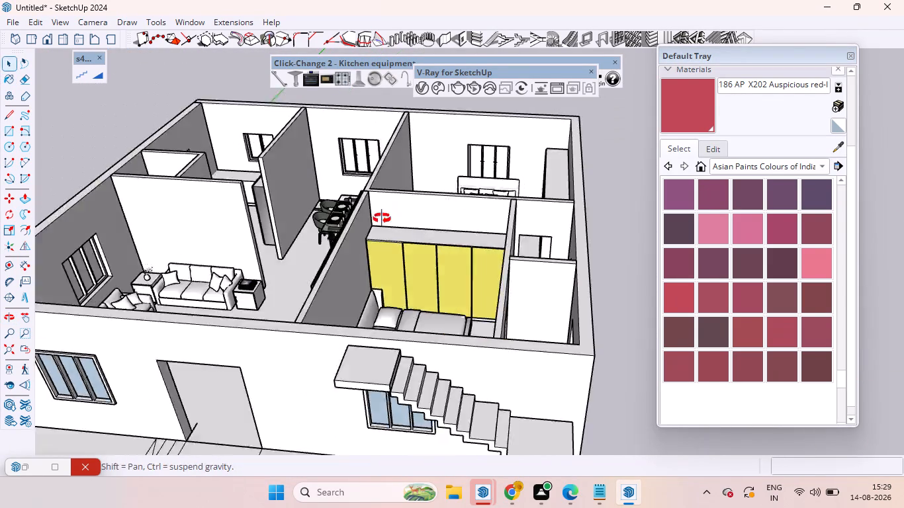
pyautogui.moveTo(382, 218); pyautogui.dragTo(431, 234, button='middle')
pyautogui.scroll(6, 54, 180)
pyautogui.scroll(-1, 203, 233)
pyautogui.scroll(4, 203, 233)
# Paint the kitchen base cabinet shutters along the back wall and the adjoining corner shutter with the green Sawan-I colour.
pyautogui.moveTo(241, 244); pyautogui.dragTo(160, 280, button='middle')
pyautogui.scroll(5, 200, 240)
pyautogui.scroll(-12, 828, 186)
pyautogui.scroll(4, 803, 233)
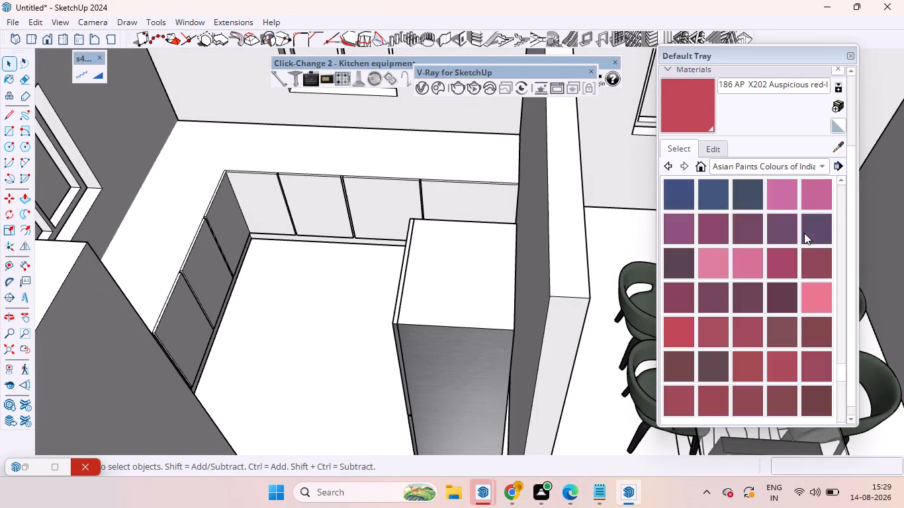
pyautogui.scroll(13, 804, 233)
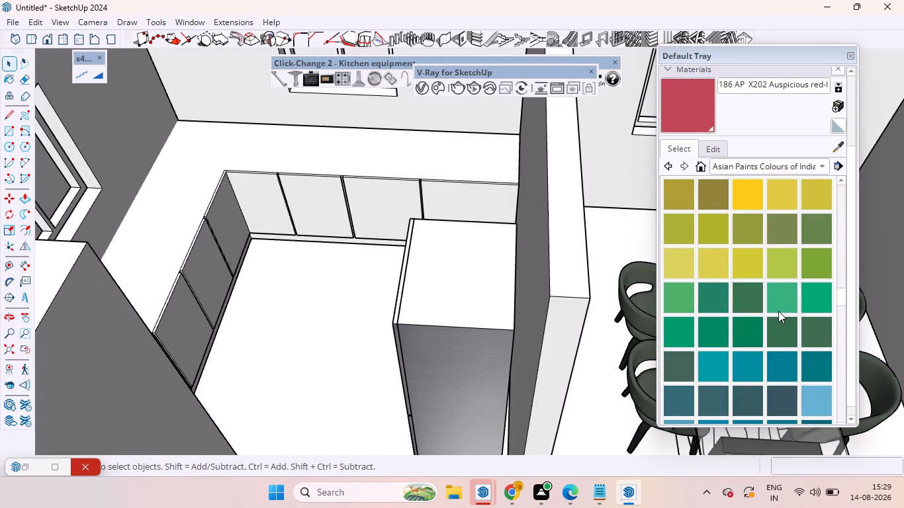
pyautogui.click(813, 296)
pyautogui.scroll(3, 206, 208)
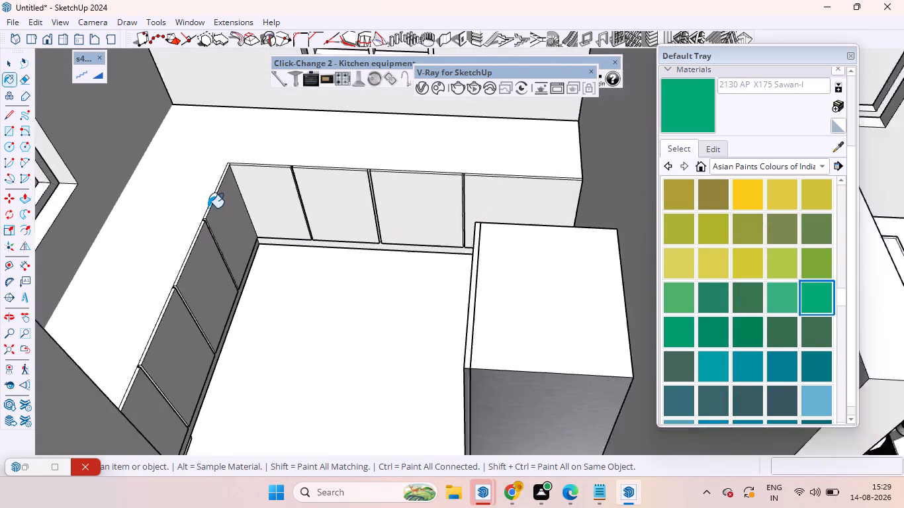
pyautogui.scroll(7, 208, 208)
pyautogui.click(244, 217)
pyautogui.click(287, 181)
pyautogui.click(476, 196)
pyautogui.click(607, 198)
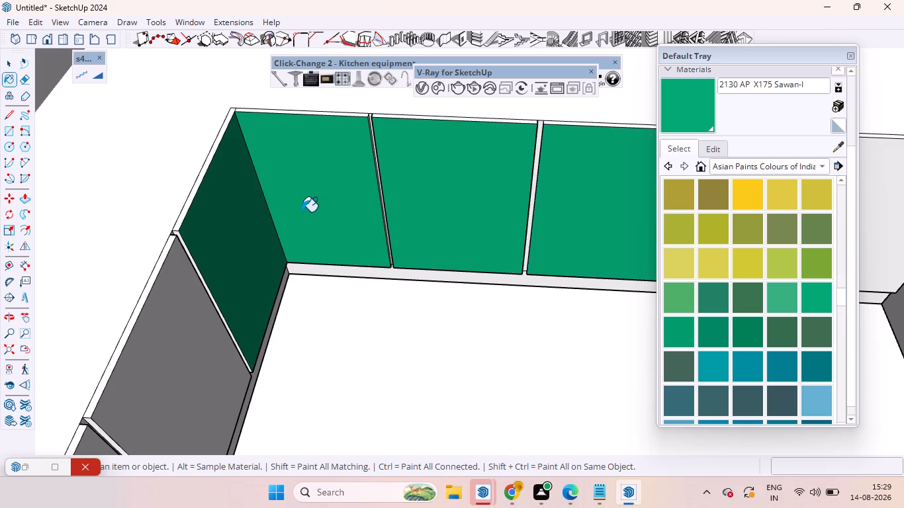
pyautogui.scroll(-6, 158, 226)
pyautogui.click(588, 207)
# Paint the remaining base cabinet shutters along the kitchen's side wall with the same Sawan-I green.
pyautogui.click(165, 326)
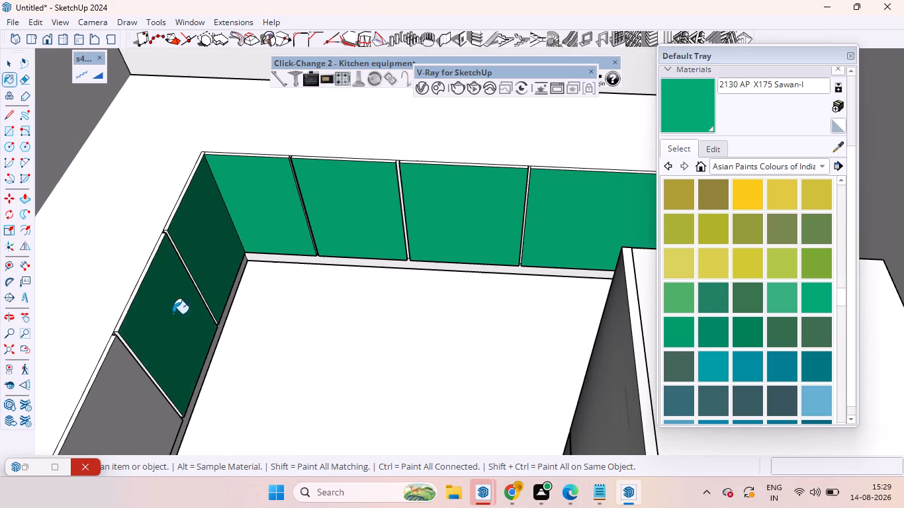
pyautogui.scroll(-5, 265, 285)
pyautogui.click(196, 355)
pyautogui.scroll(-5, 197, 357)
pyautogui.moveTo(206, 357); pyautogui.dragTo(204, 397, button='middle')
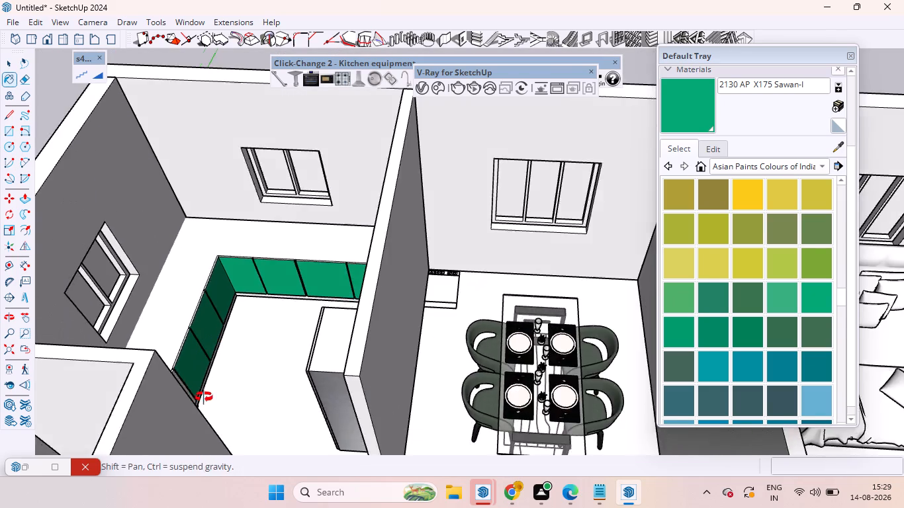
pyautogui.moveTo(204, 397); pyautogui.dragTo(193, 476, button='middle')
pyautogui.scroll(5, 193, 431)
pyautogui.click(201, 376)
pyautogui.click(194, 433)
pyautogui.scroll(4, 200, 393)
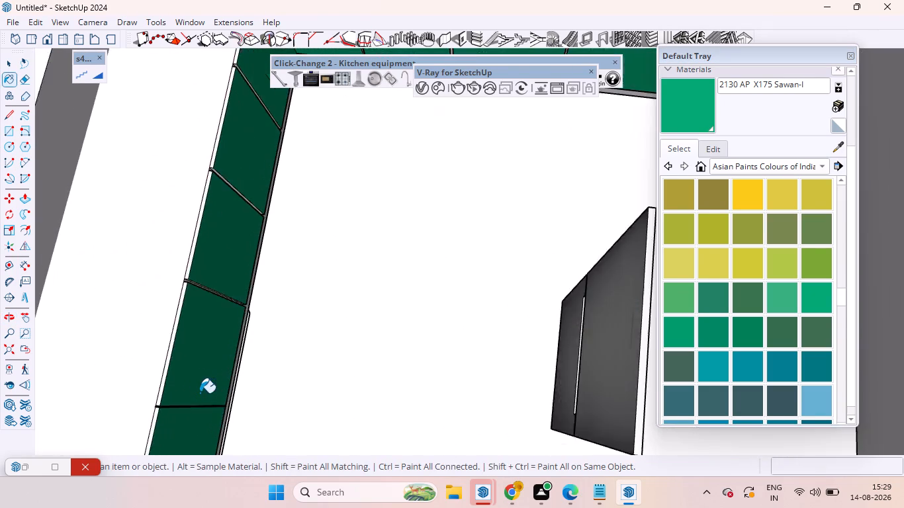
pyautogui.scroll(13, 200, 393)
pyautogui.scroll(-7, 218, 369)
pyautogui.scroll(-12, 305, 271)
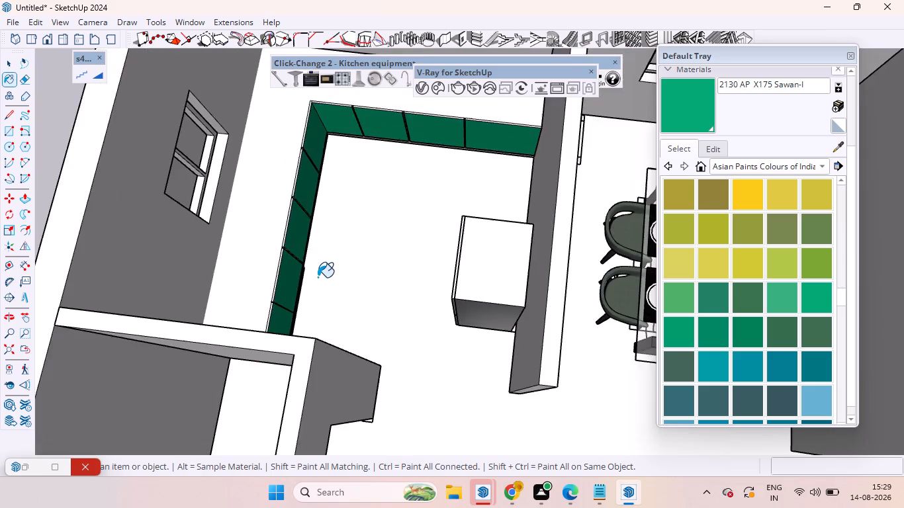
pyautogui.scroll(-6, 319, 269)
# Push/Pull the top face of the L-shaped kitchen counter up by 40 mm.
pyautogui.press('space')
pyautogui.scroll(7, 289, 175)
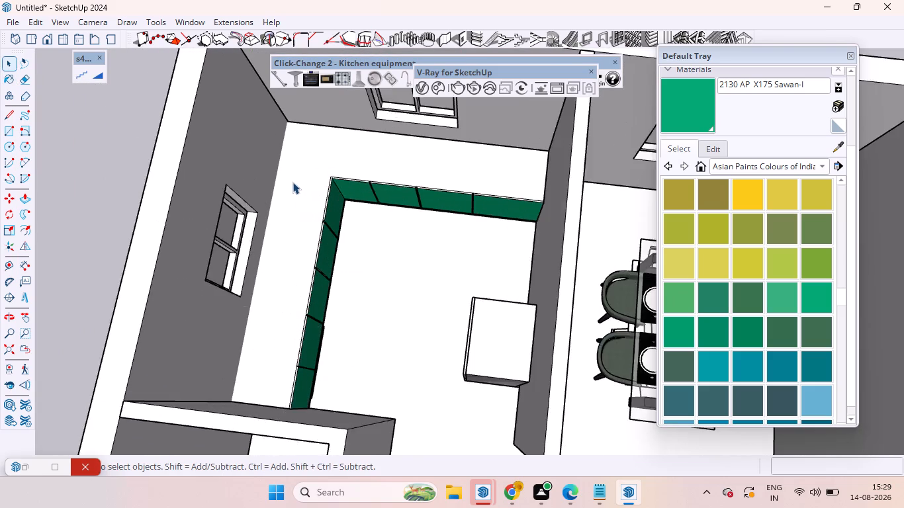
pyautogui.scroll(2, 293, 182)
pyautogui.click(307, 191)
pyautogui.press('p')
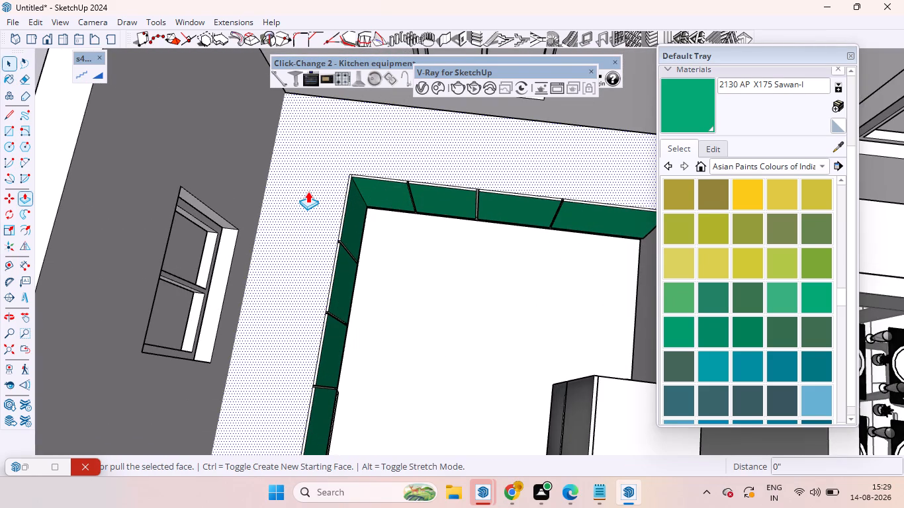
pyautogui.click(308, 191)
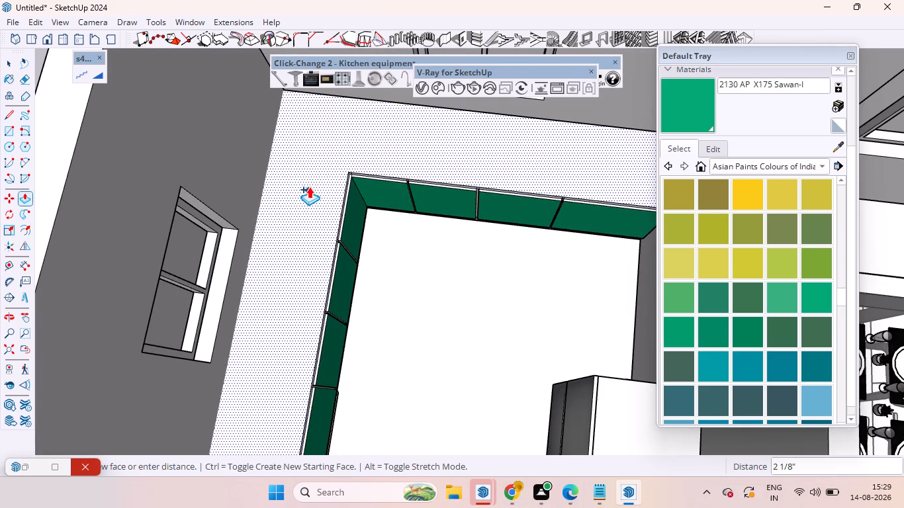
pyautogui.write('40mm')
pyautogui.press('Return')
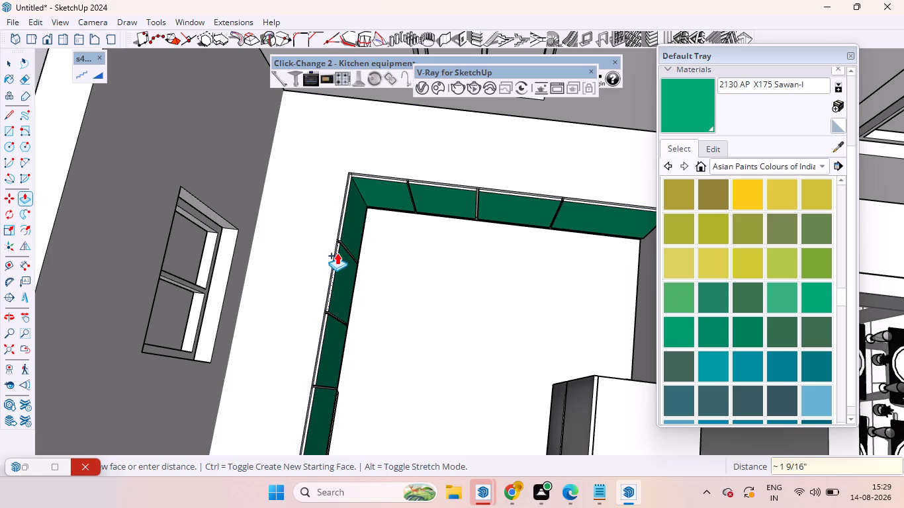
pyautogui.press('space')
# Paint the L-shaped kitchen countertop with the Carrera Marble material already used in the model.
pyautogui.scroll(-5, 345, 159)
pyautogui.scroll(-4, 397, 186)
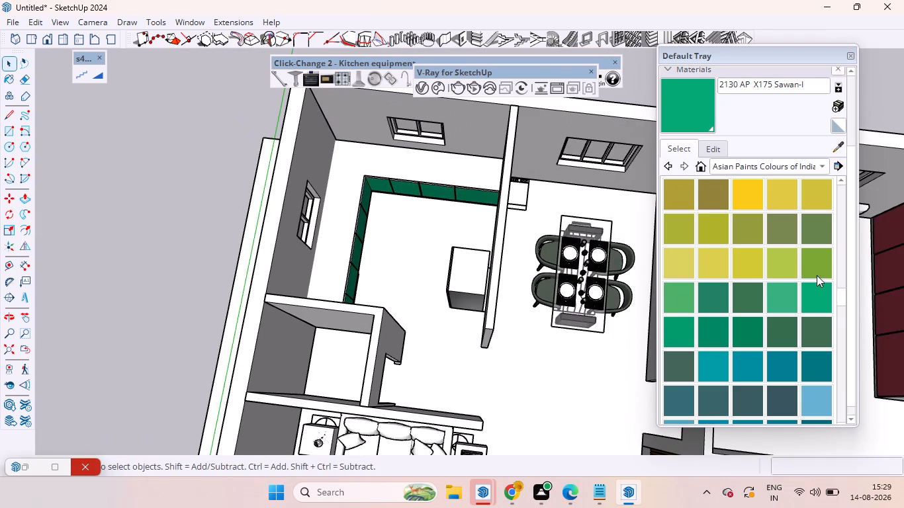
pyautogui.click(824, 165)
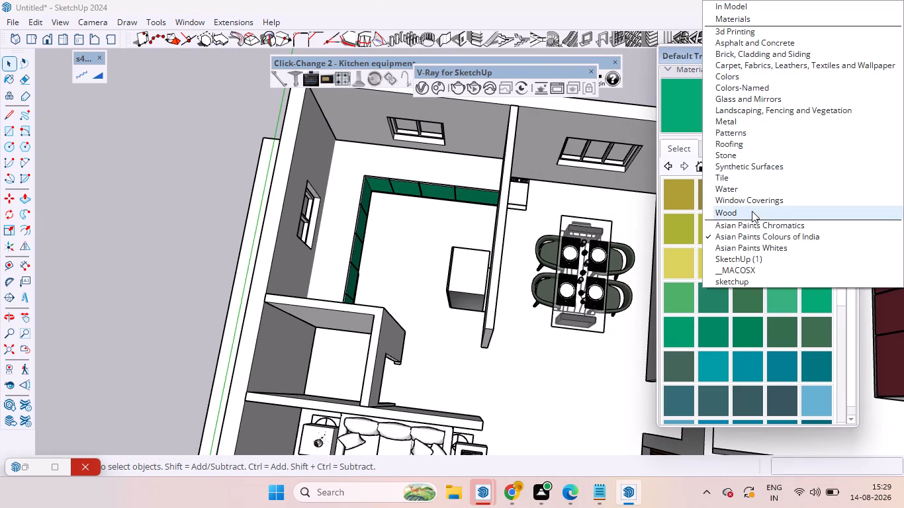
pyautogui.scroll(20, 757, 124)
pyautogui.scroll(6, 757, 124)
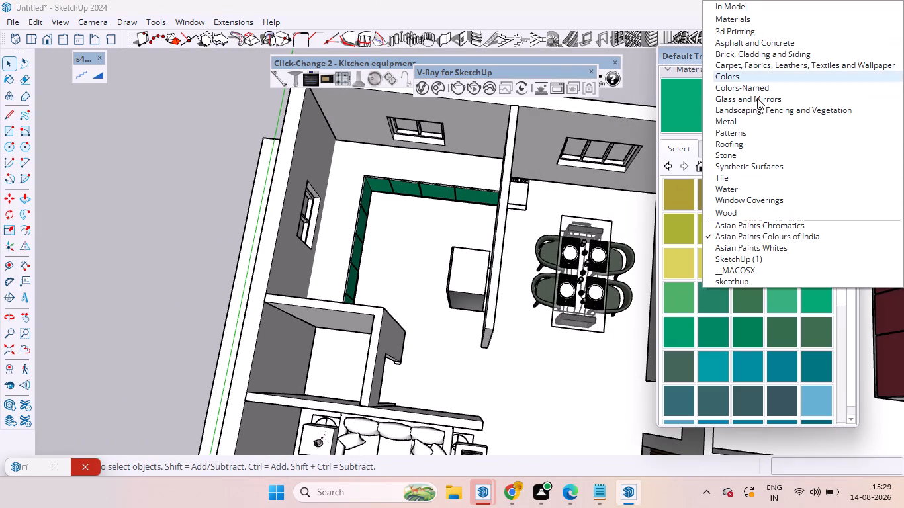
pyautogui.click(730, 3)
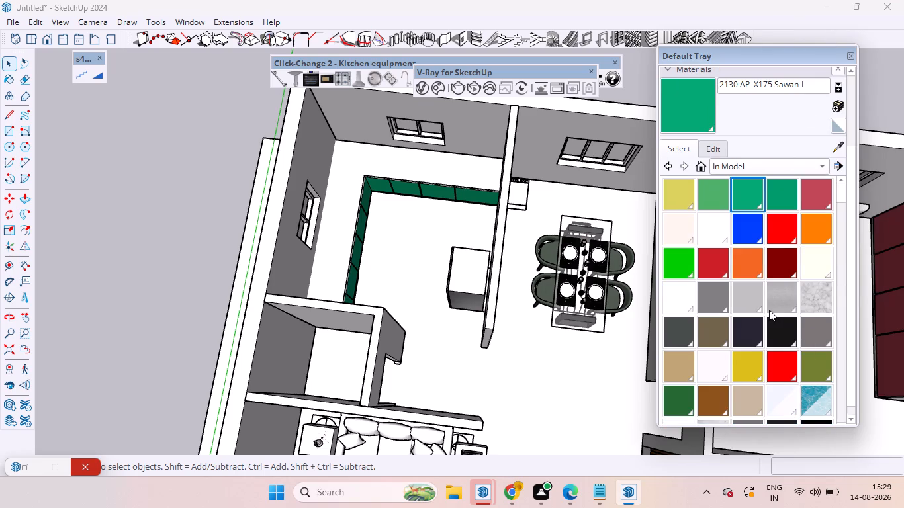
pyautogui.scroll(-4, 769, 310)
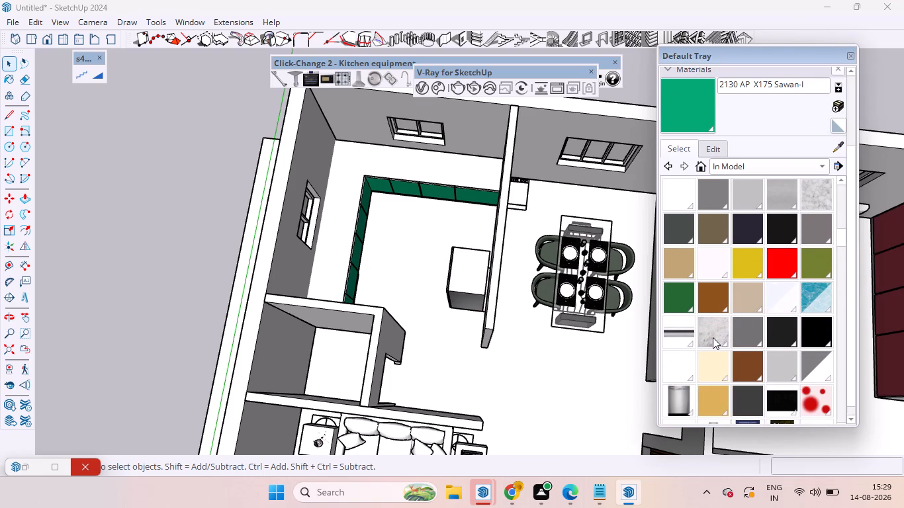
pyautogui.click(821, 189)
pyautogui.click(347, 167)
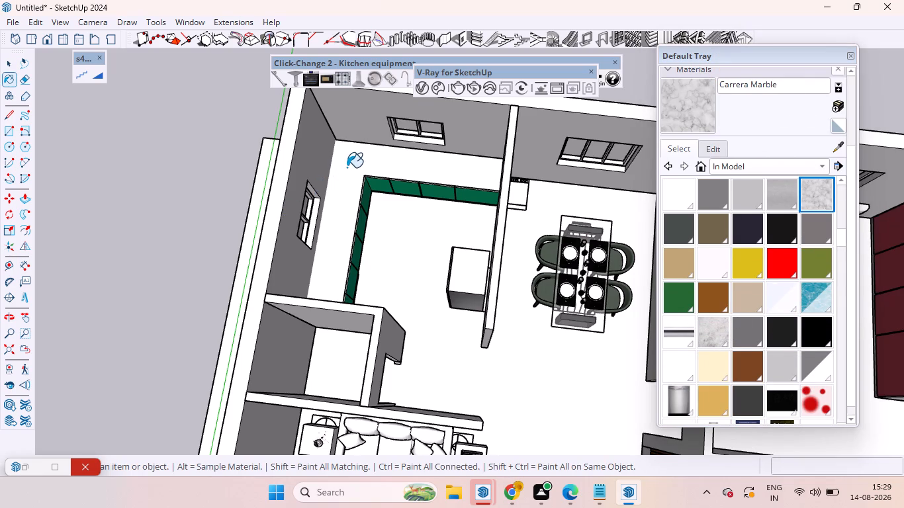
pyautogui.press('space')
pyautogui.press('space')
pyautogui.click(136, 178)
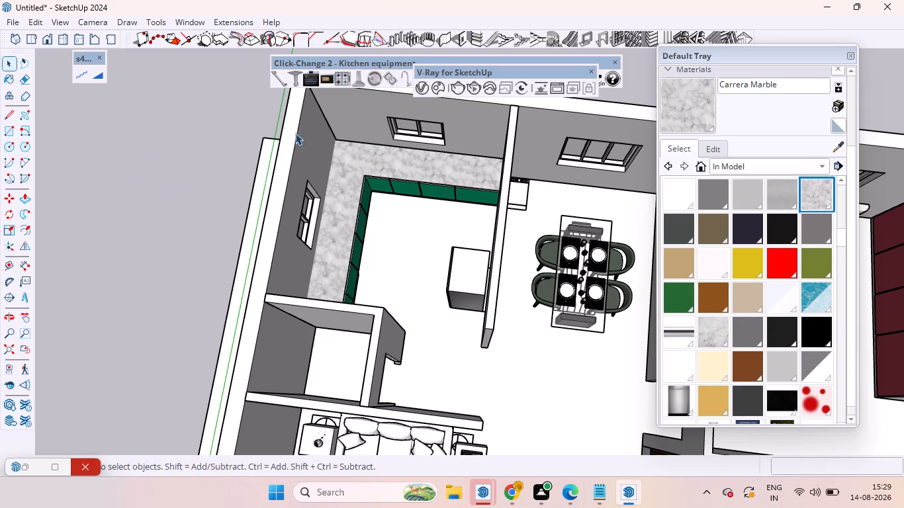
# Paint the skirting strip below the green kitchen shutters along the side wall with black Color M09.
pyautogui.scroll(-2, 453, 144)
pyautogui.scroll(1, 456, 145)
pyautogui.scroll(-5, 456, 145)
pyautogui.moveTo(463, 169); pyautogui.dragTo(345, 145, button='middle')
pyautogui.scroll(2, 586, 177)
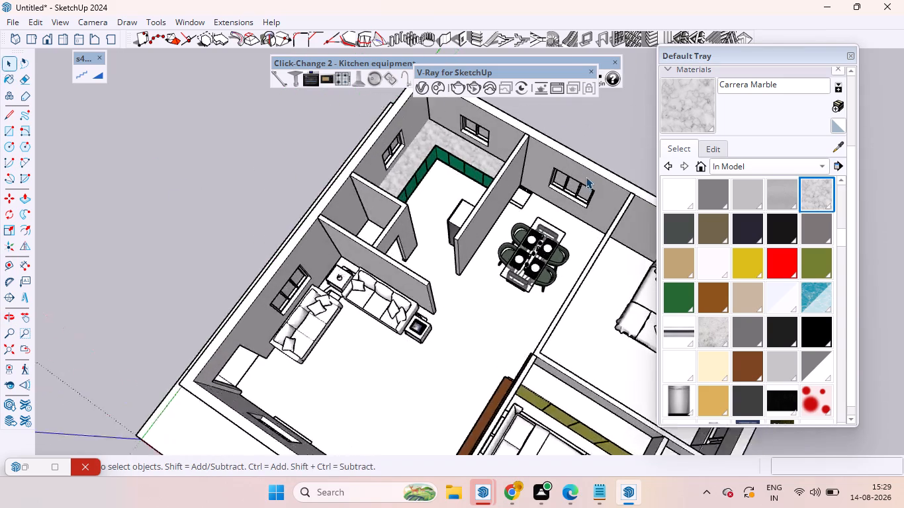
pyautogui.scroll(8, 586, 177)
pyautogui.moveTo(378, 196); pyautogui.dragTo(281, 140, button='middle')
pyautogui.scroll(6, 303, 120)
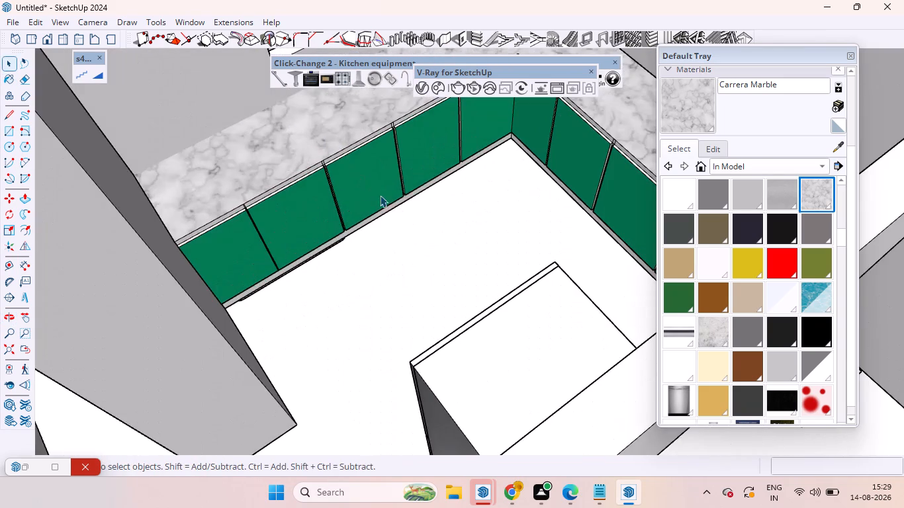
pyautogui.scroll(5, 396, 213)
pyautogui.moveTo(396, 218); pyautogui.dragTo(392, 175, button='middle')
pyautogui.scroll(2, 351, 224)
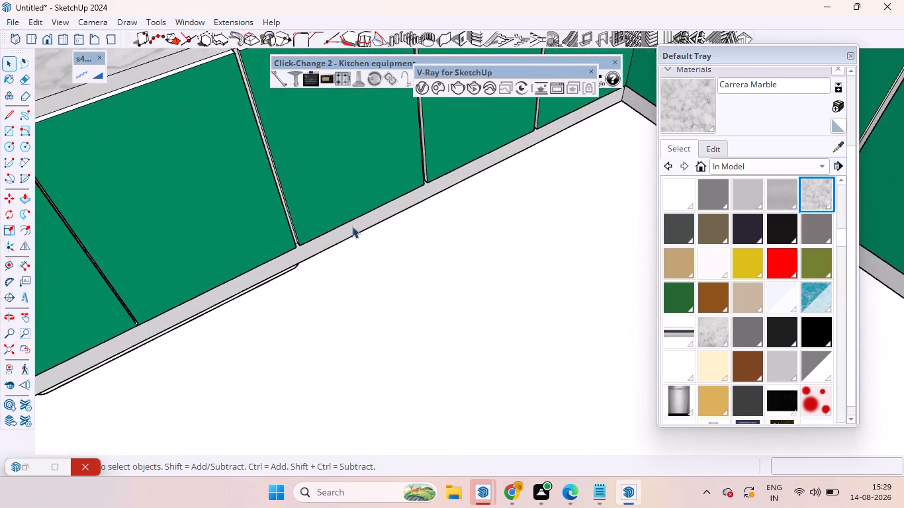
pyautogui.scroll(1, 353, 227)
pyautogui.scroll(-5, 355, 230)
pyautogui.click(825, 341)
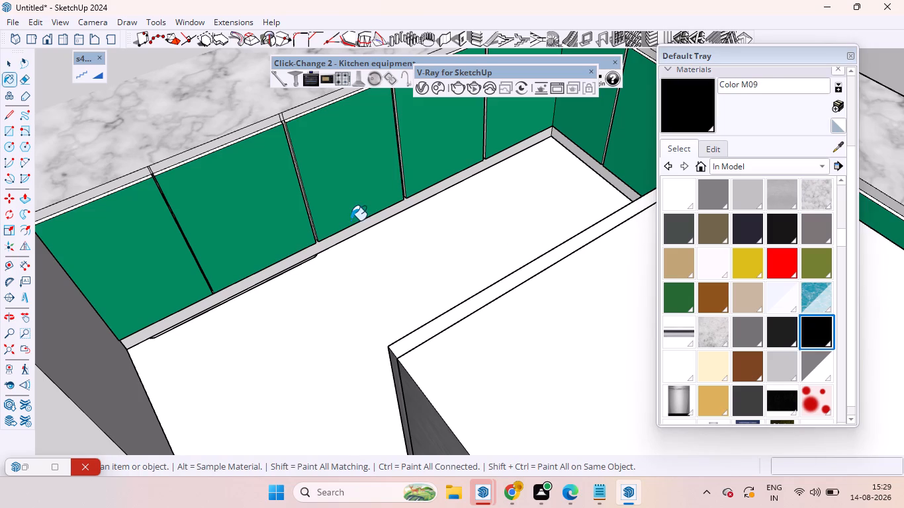
pyautogui.scroll(5, 351, 220)
pyautogui.click(373, 232)
# Paint the outer segments and first joints of the strip under the side-wall countertop, above the green shutters, with black Color M09.
pyautogui.scroll(-7, 388, 257)
pyautogui.scroll(5, 331, 161)
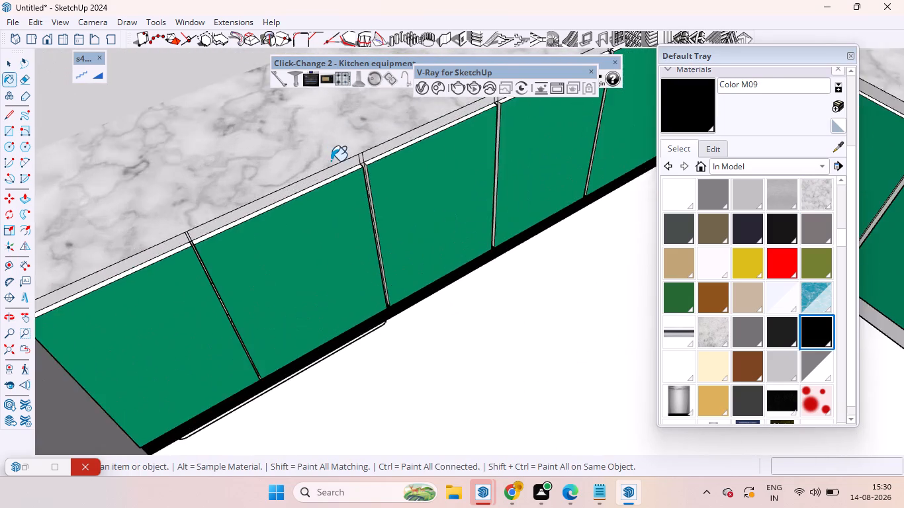
pyautogui.scroll(13, 331, 161)
pyautogui.click(334, 175)
pyautogui.click(429, 139)
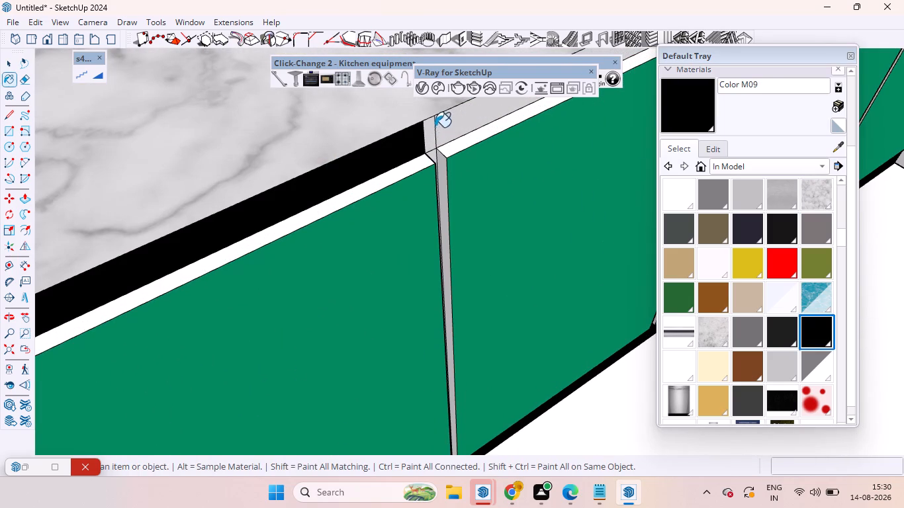
pyautogui.click(467, 124)
pyautogui.scroll(-6, 270, 202)
pyautogui.scroll(-6, 216, 230)
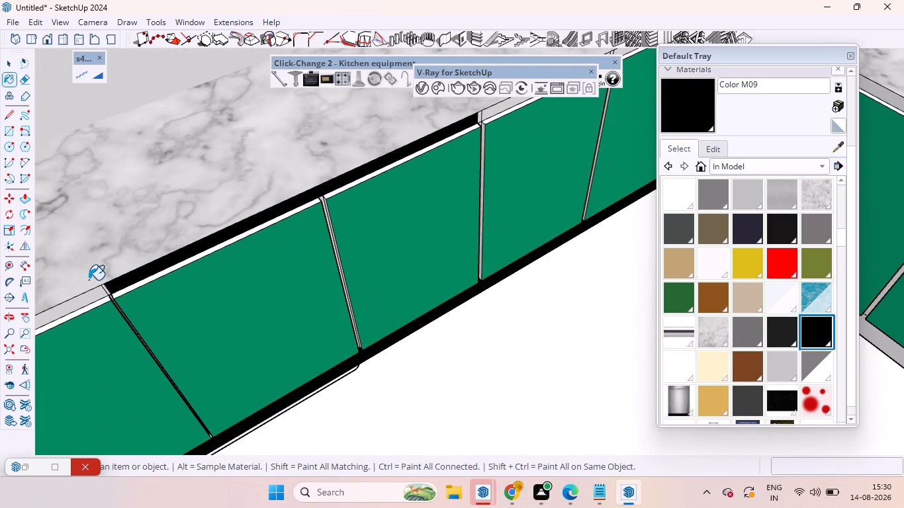
pyautogui.scroll(12, 103, 290)
pyautogui.click(116, 275)
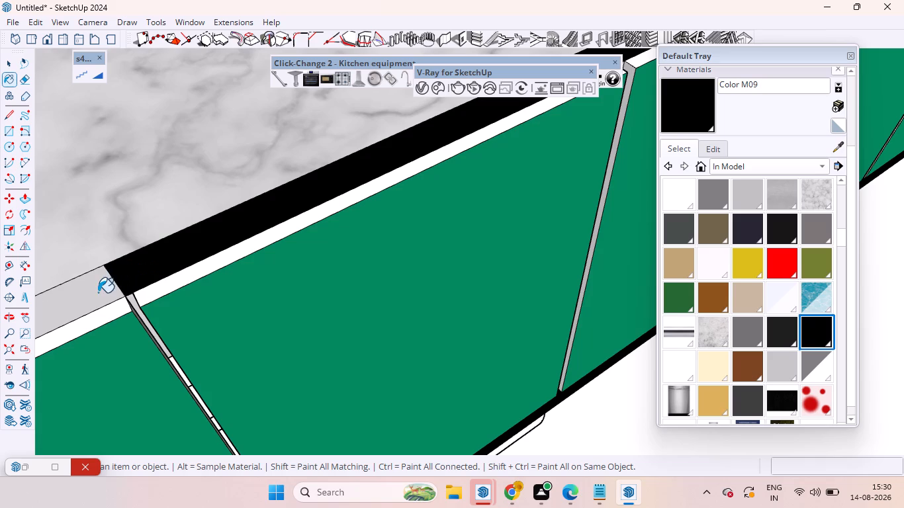
pyautogui.click(98, 292)
pyautogui.scroll(-7, 320, 239)
# Paint the remaining segments and joint of the side-wall strip under the countertop black, as far as the kitchen's inner corner.
pyautogui.scroll(6, 574, 126)
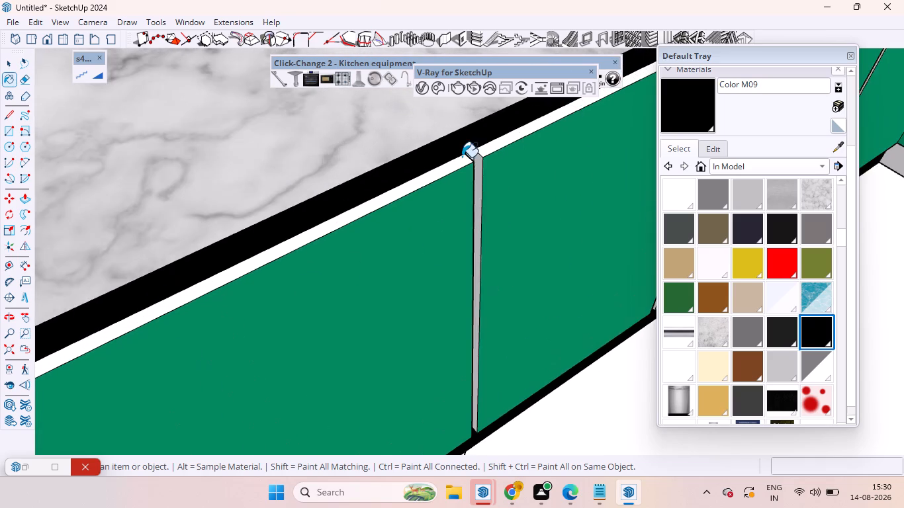
pyautogui.scroll(3, 462, 157)
pyautogui.scroll(-7, 397, 253)
pyautogui.scroll(-7, 320, 261)
pyautogui.scroll(-1, 388, 280)
pyautogui.scroll(1, 388, 280)
pyautogui.scroll(-5, 388, 280)
pyautogui.scroll(3, 533, 192)
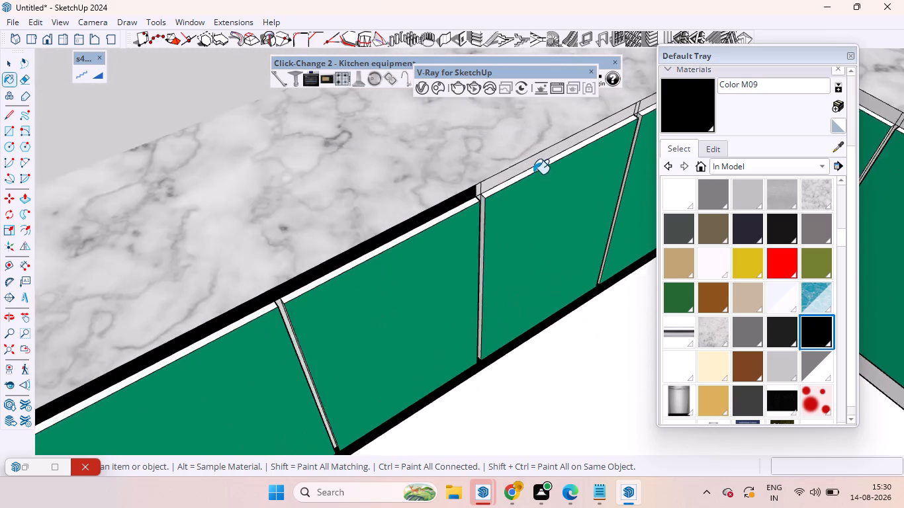
pyautogui.scroll(13, 533, 174)
pyautogui.click(496, 177)
pyautogui.click(361, 228)
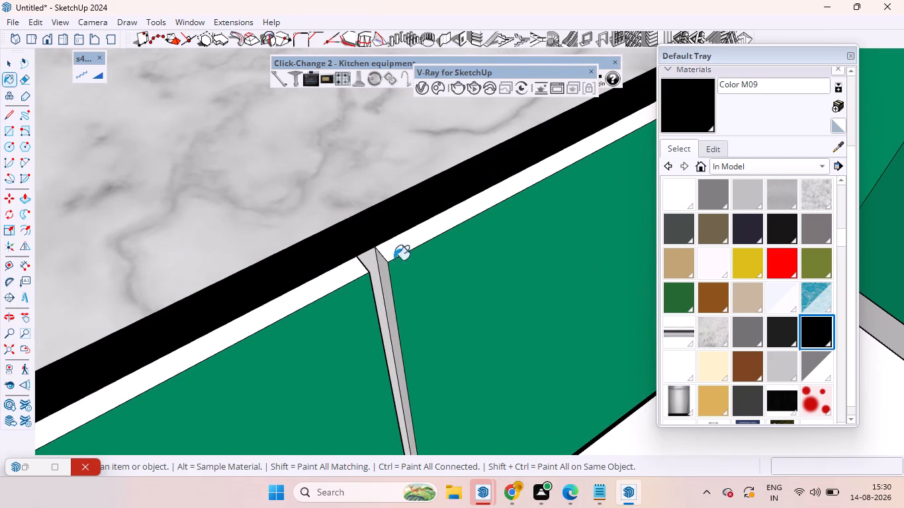
pyautogui.scroll(-14, 414, 260)
pyautogui.scroll(16, 643, 157)
pyautogui.click(510, 173)
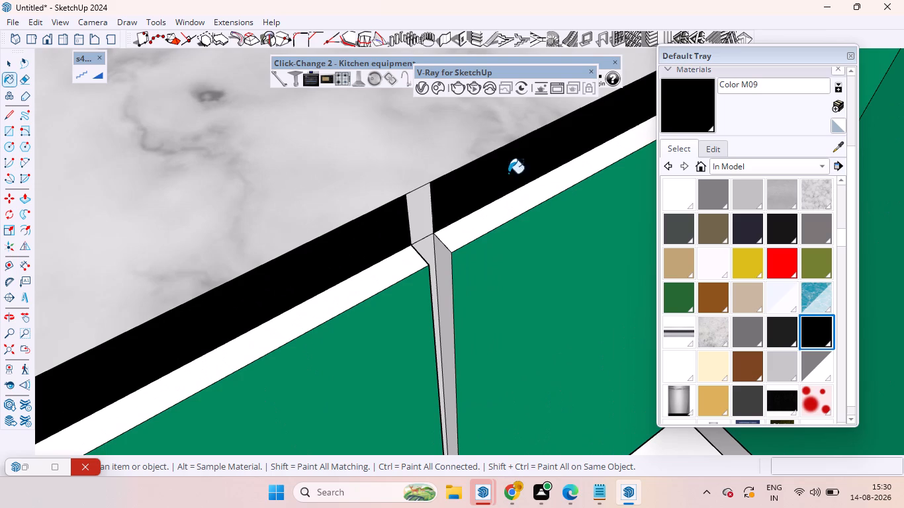
pyautogui.click(416, 198)
pyautogui.scroll(-20, 367, 142)
pyautogui.scroll(-2, 367, 142)
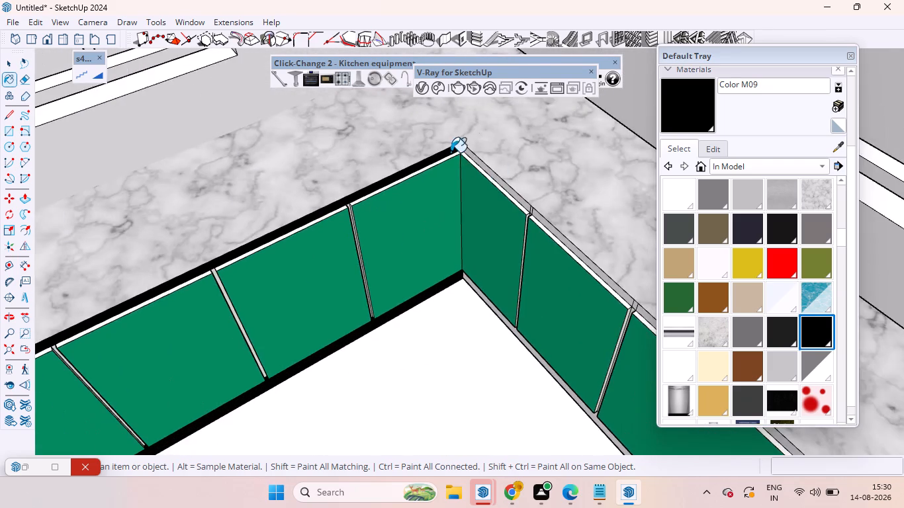
# Paint the under-countertop strip black around the inner corner and across the first shutter joint on the adjoining wall.
pyautogui.scroll(12, 451, 152)
pyautogui.click(502, 152)
pyautogui.click(461, 127)
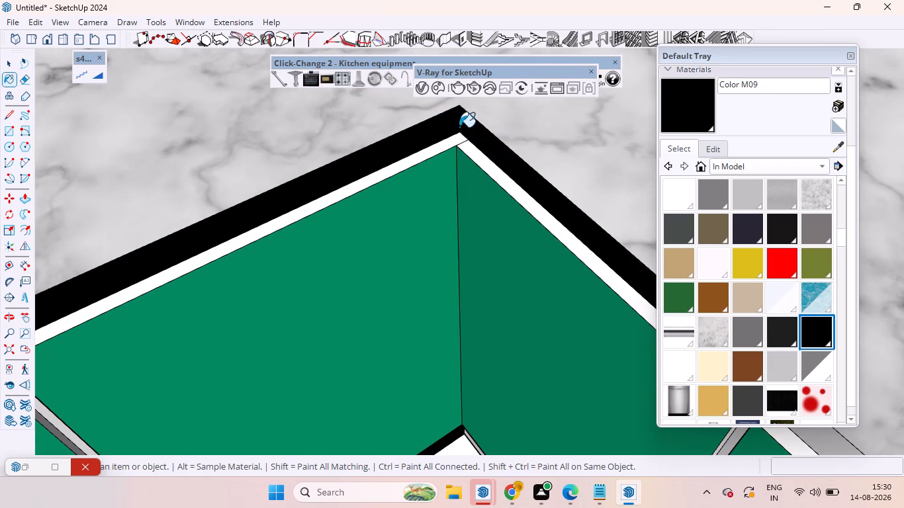
pyautogui.scroll(-14, 262, 194)
pyautogui.scroll(-7, 334, 163)
pyautogui.moveTo(294, 200); pyautogui.dragTo(417, 253, button='middle')
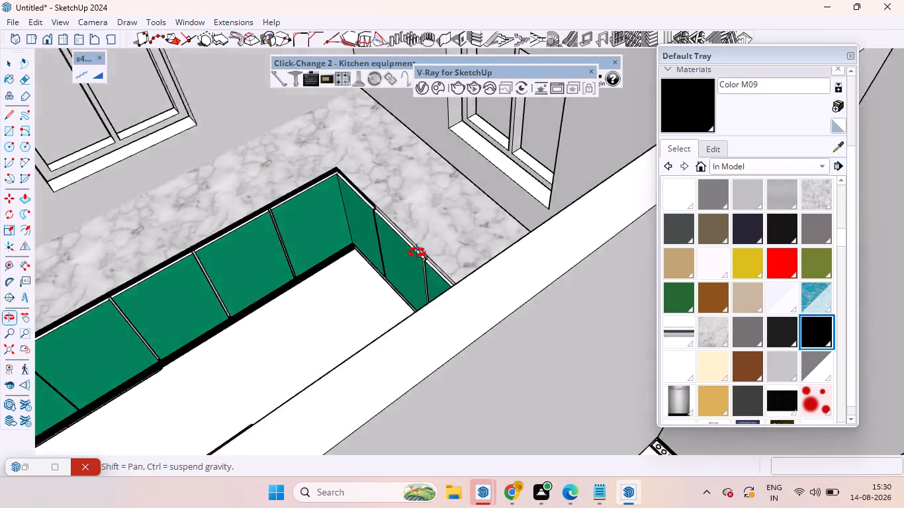
pyautogui.moveTo(417, 253); pyautogui.dragTo(542, 275, button='middle')
pyautogui.scroll(20, 428, 259)
pyautogui.scroll(3, 428, 259)
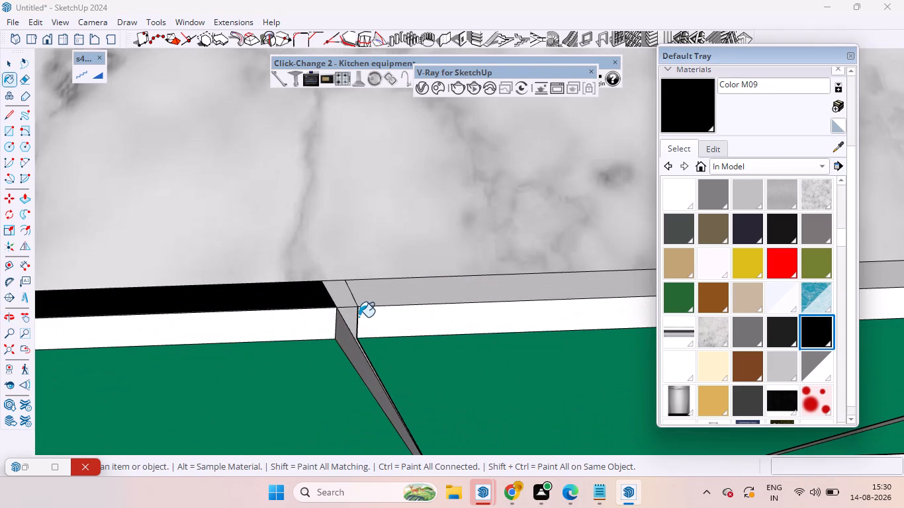
pyautogui.click(342, 298)
pyautogui.click(373, 304)
# Paint the remaining strip segments and joints under the adjoining wall's countertop with Color M09, through to the counter's end.
pyautogui.scroll(-7, 234, 299)
pyautogui.scroll(-6, 187, 250)
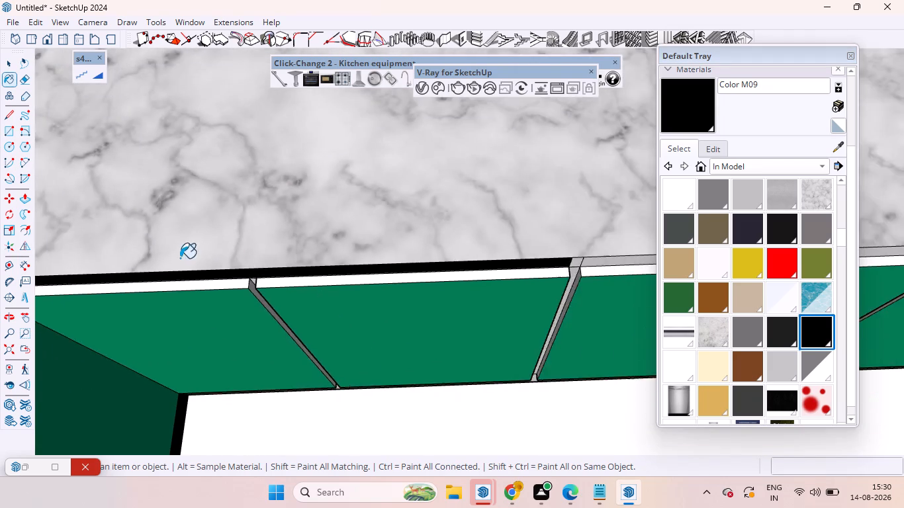
pyautogui.scroll(-7, 173, 257)
pyautogui.scroll(13, 438, 259)
pyautogui.click(392, 278)
pyautogui.click(461, 271)
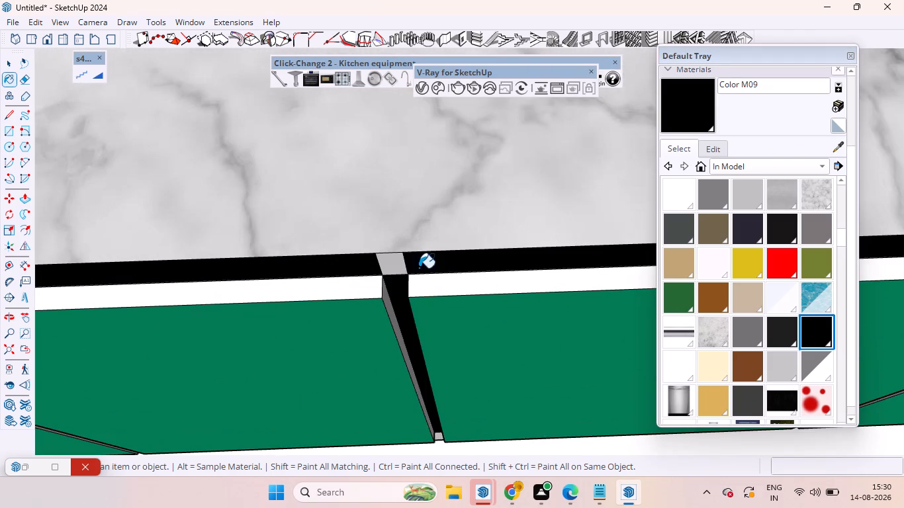
pyautogui.moveTo(400, 265); pyautogui.dragTo(394, 267)
pyautogui.scroll(-8, 326, 271)
pyautogui.scroll(-7, 169, 256)
pyautogui.scroll(1, 232, 258)
pyautogui.scroll(-1, 277, 261)
pyautogui.scroll(-6, 359, 272)
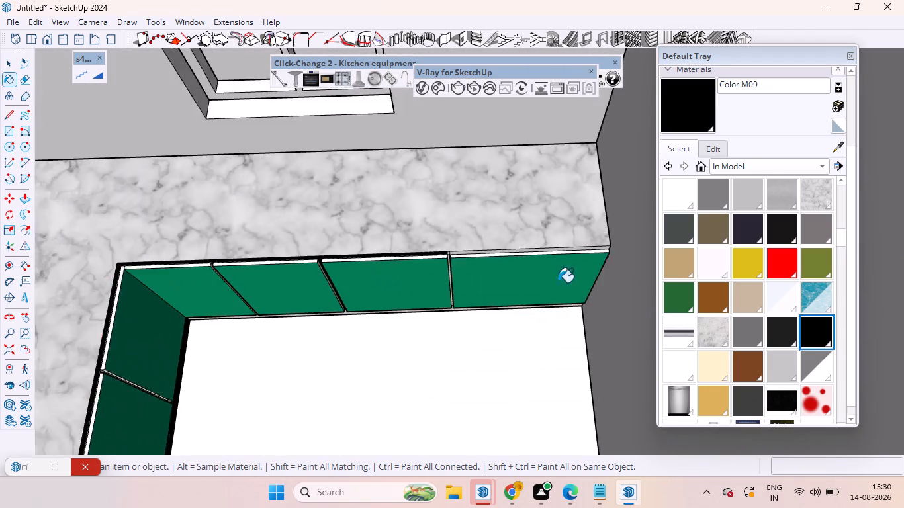
pyautogui.scroll(-1, 558, 282)
pyautogui.scroll(19, 481, 258)
pyautogui.click(405, 233)
pyautogui.click(363, 224)
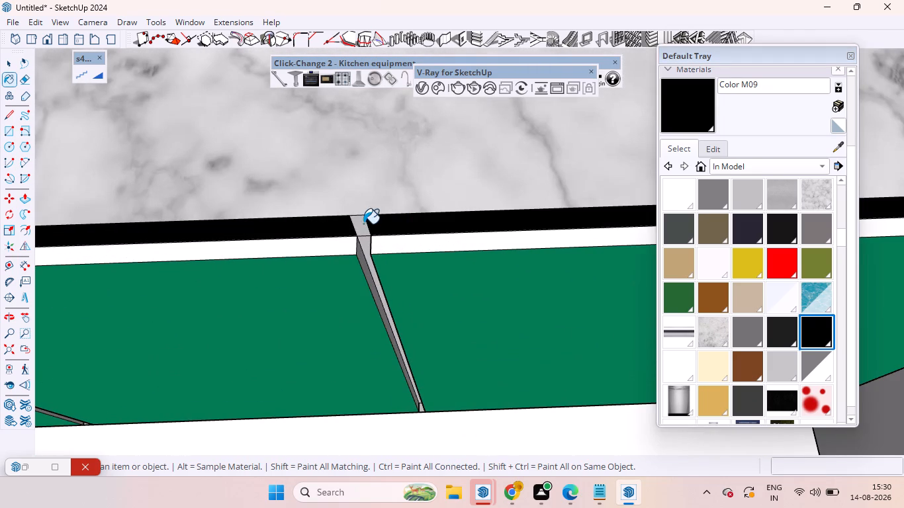
pyautogui.click(361, 233)
pyautogui.click(362, 247)
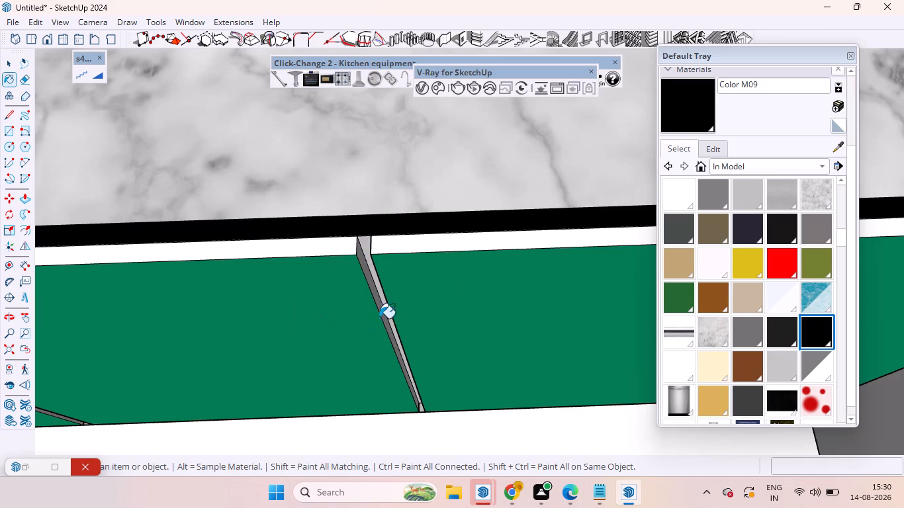
# Paint the white skirting strip below the adjoining wall's green kitchen shutters with black Color M09.
pyautogui.scroll(-8, 398, 306)
pyautogui.moveTo(328, 390); pyautogui.dragTo(349, 249, button='middle')
pyautogui.scroll(-1, 349, 249)
pyautogui.scroll(7, 316, 386)
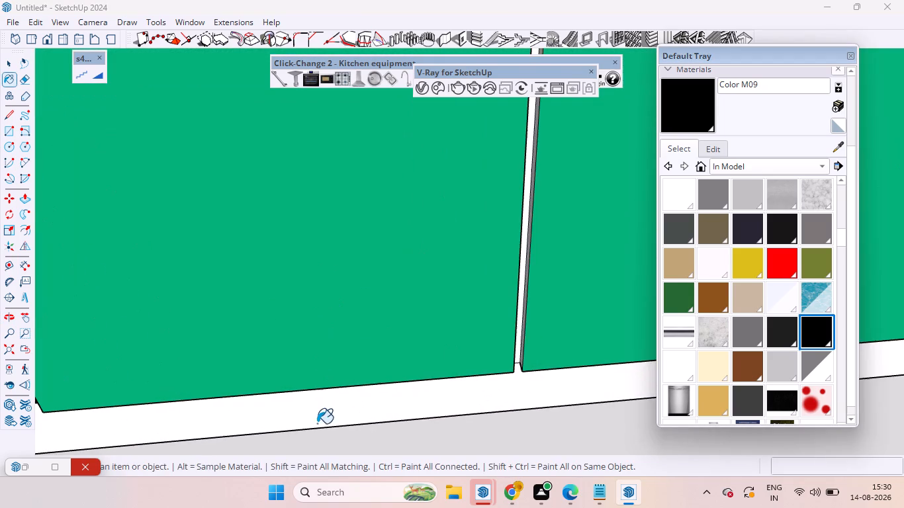
pyautogui.click(318, 417)
pyautogui.scroll(-20, 481, 277)
pyautogui.scroll(-3, 481, 277)
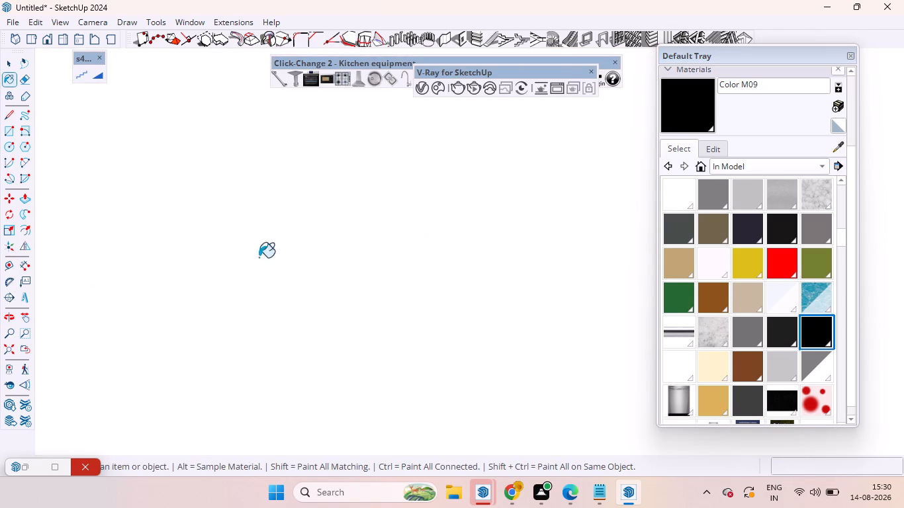
# Examine the Tile material collection for a suitable finish for the house interior.
pyautogui.click(11, 348)
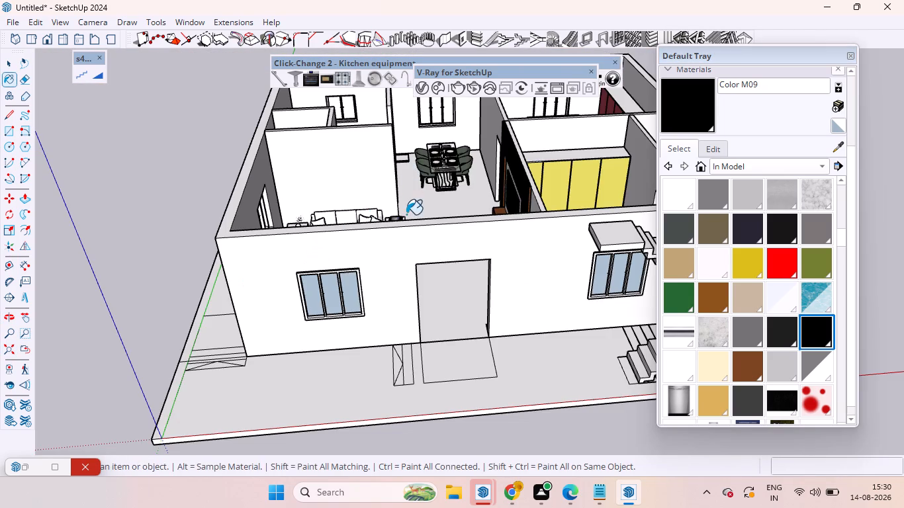
pyautogui.moveTo(406, 228); pyautogui.dragTo(391, 365, button='middle')
pyautogui.scroll(-7, 357, 294)
pyautogui.scroll(3, 347, 190)
pyautogui.moveTo(377, 249); pyautogui.dragTo(350, 298, button='middle')
pyautogui.click(820, 170)
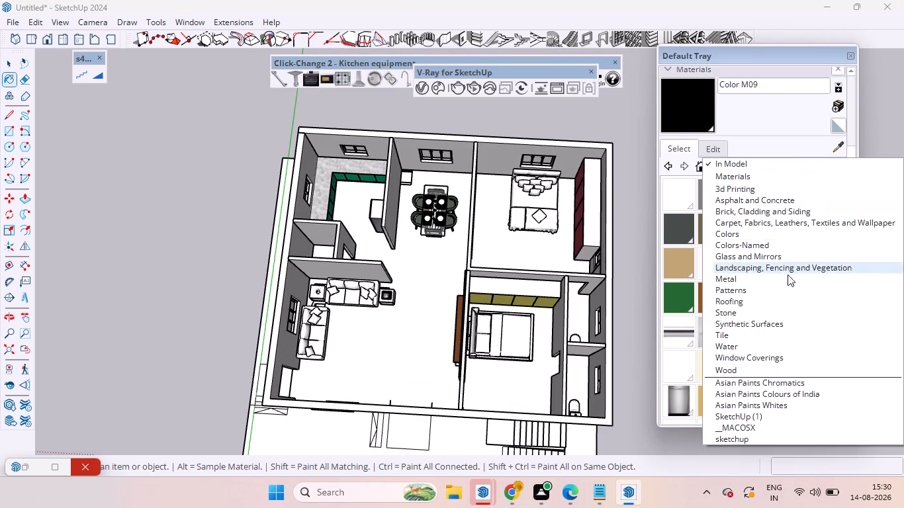
pyautogui.click(745, 338)
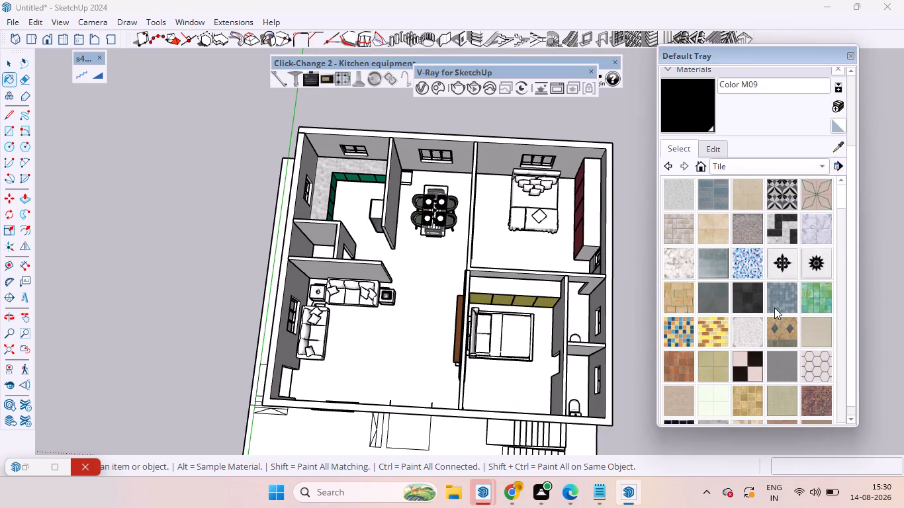
pyautogui.scroll(-5, 753, 312)
pyautogui.scroll(4, 763, 313)
# Repaint the L-shaped kitchen countertop with Stone Vein Gray from the Stone material collection.
pyautogui.click(823, 167)
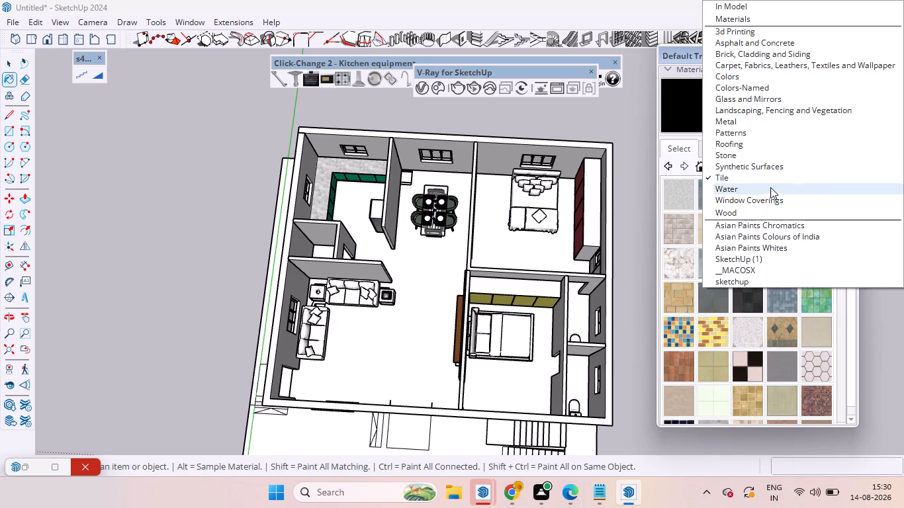
pyautogui.click(725, 156)
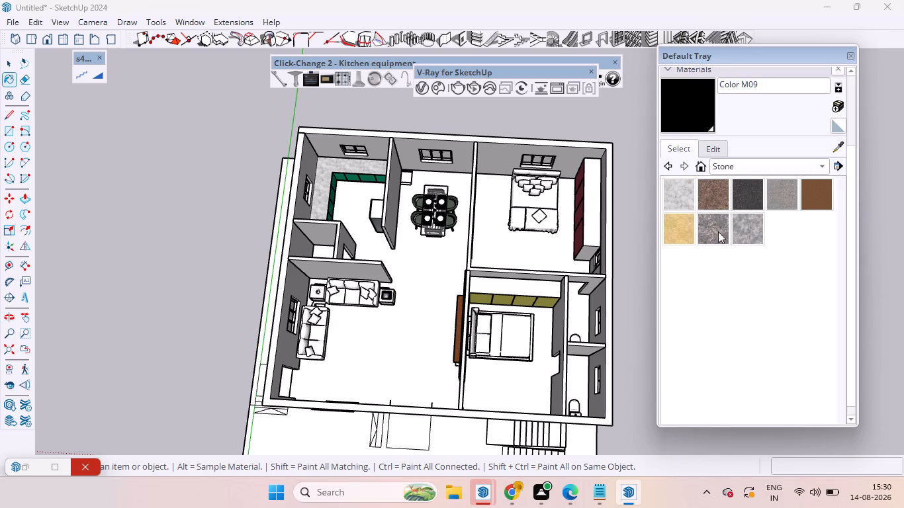
pyautogui.click(746, 190)
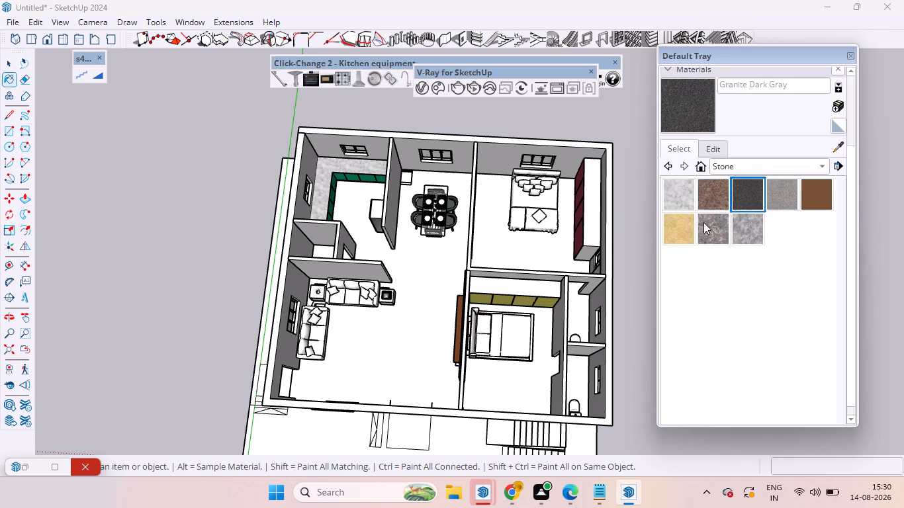
pyautogui.click(685, 191)
pyautogui.scroll(4, 323, 194)
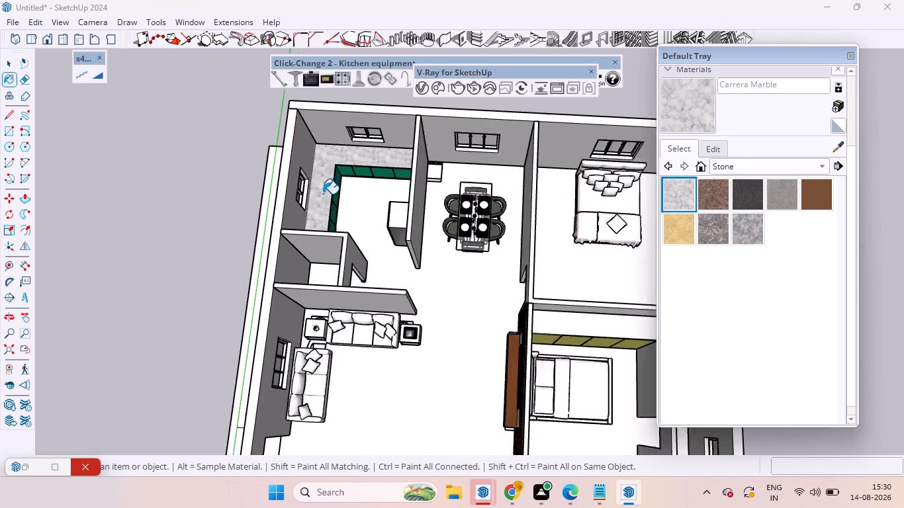
pyautogui.scroll(2, 323, 194)
pyautogui.scroll(10, 714, 233)
pyautogui.scroll(5, 768, 216)
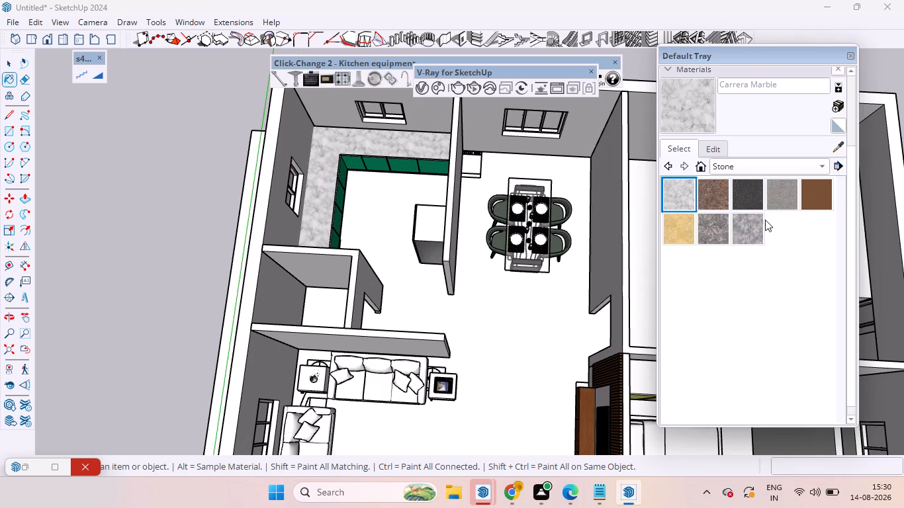
pyautogui.click(745, 230)
pyautogui.scroll(10, 389, 131)
pyautogui.click(299, 161)
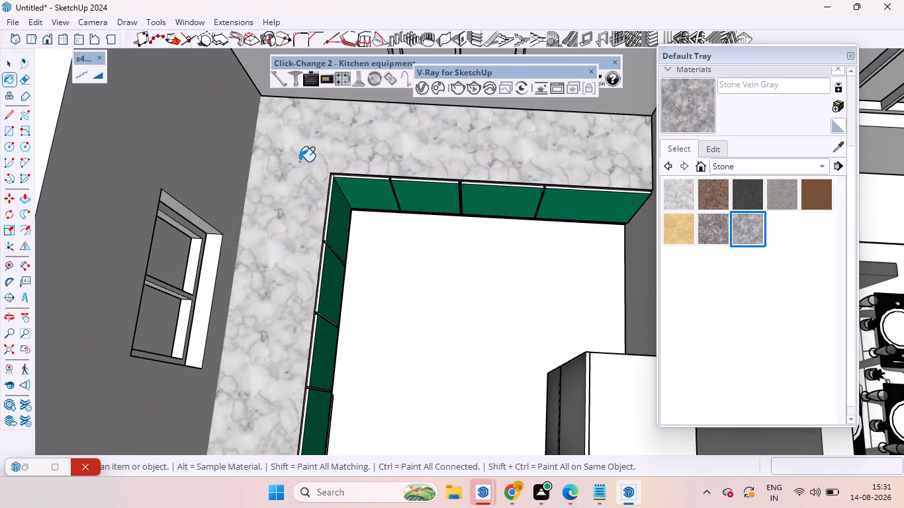
pyautogui.scroll(-7, 357, 208)
pyautogui.scroll(-5, 429, 204)
pyautogui.scroll(2, 449, 214)
pyautogui.scroll(-2, 450, 215)
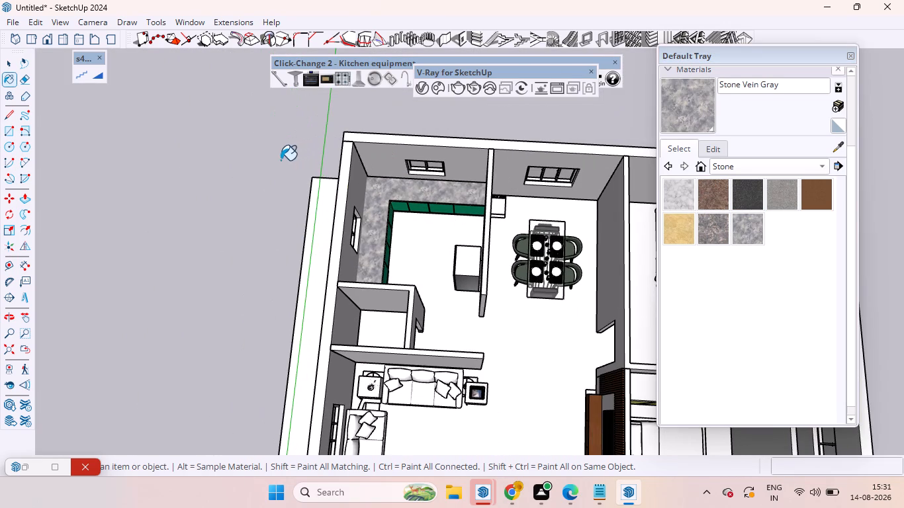
# Display the Lightbeans plugin tools and open the Lightbeans Textures Library.
pyautogui.press('space')
pyautogui.click(195, 144)
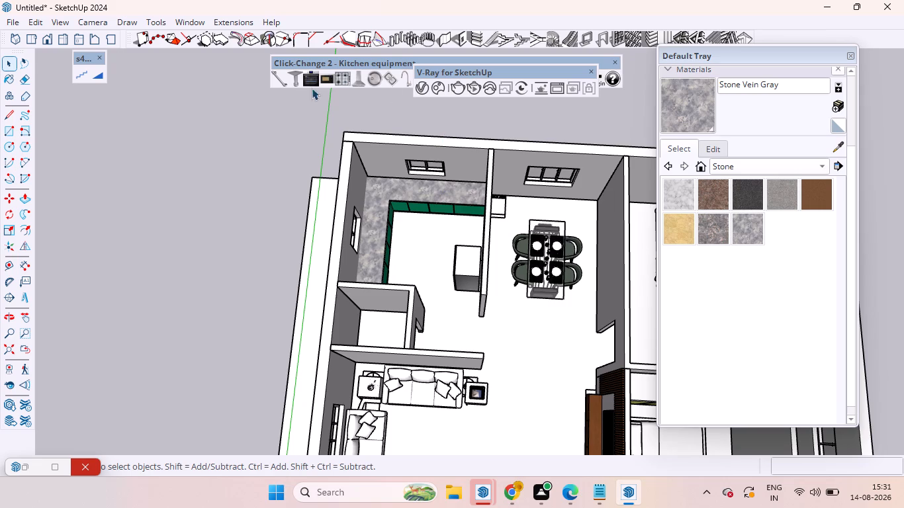
pyautogui.rightClick(341, 15)
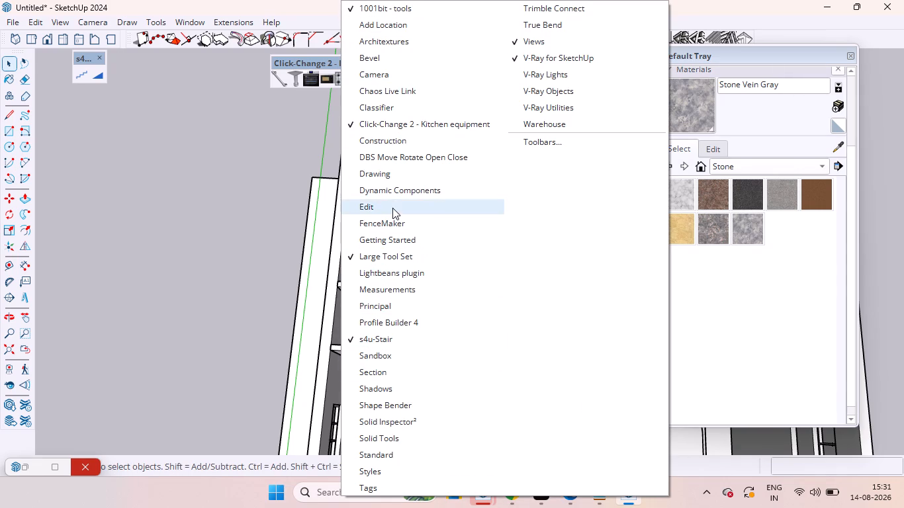
pyautogui.click(374, 280)
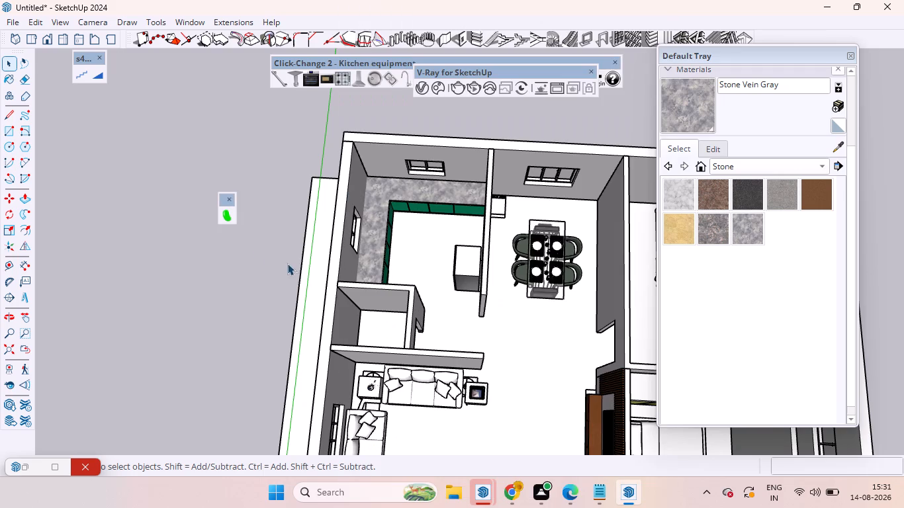
pyautogui.click(230, 212)
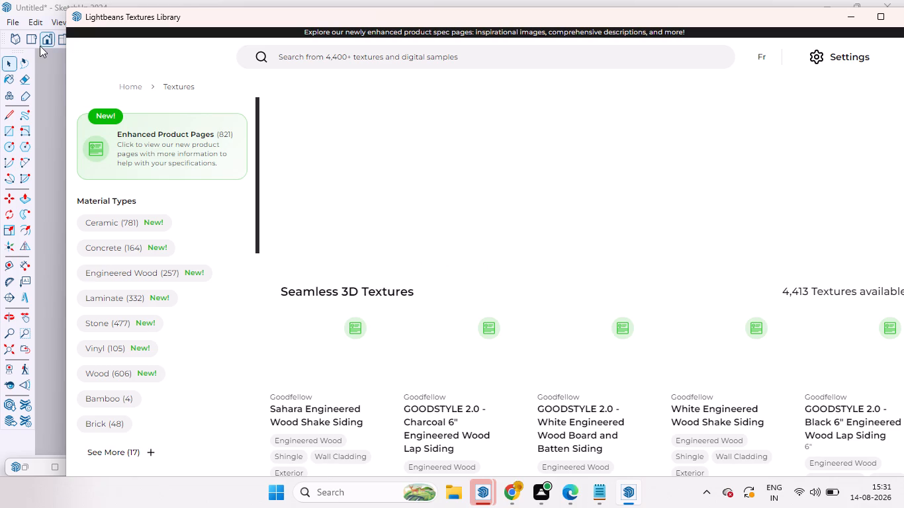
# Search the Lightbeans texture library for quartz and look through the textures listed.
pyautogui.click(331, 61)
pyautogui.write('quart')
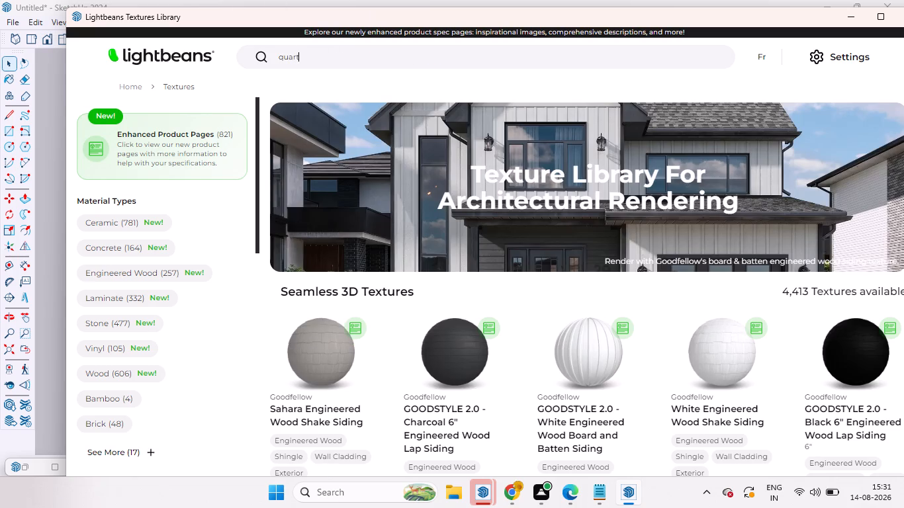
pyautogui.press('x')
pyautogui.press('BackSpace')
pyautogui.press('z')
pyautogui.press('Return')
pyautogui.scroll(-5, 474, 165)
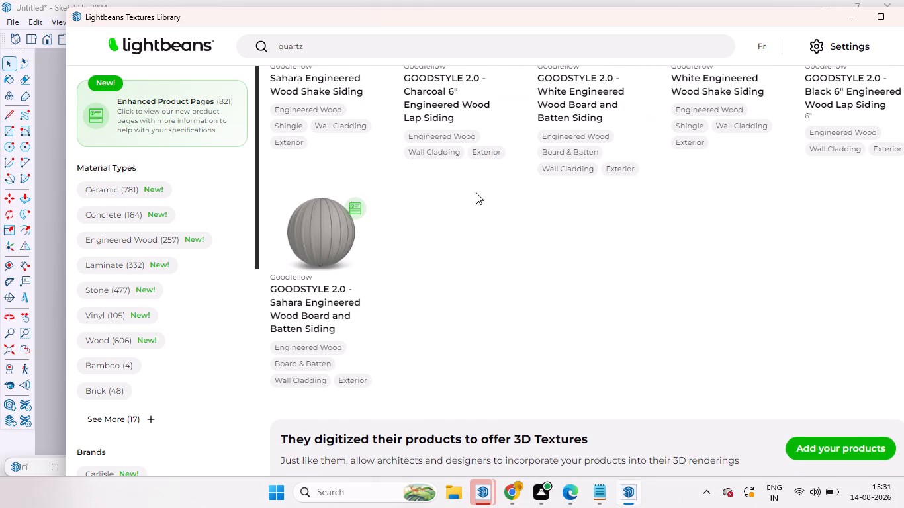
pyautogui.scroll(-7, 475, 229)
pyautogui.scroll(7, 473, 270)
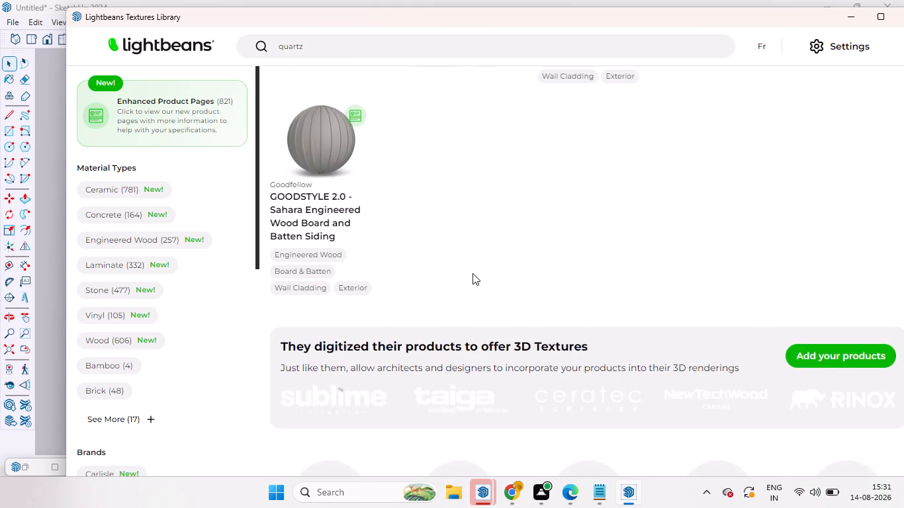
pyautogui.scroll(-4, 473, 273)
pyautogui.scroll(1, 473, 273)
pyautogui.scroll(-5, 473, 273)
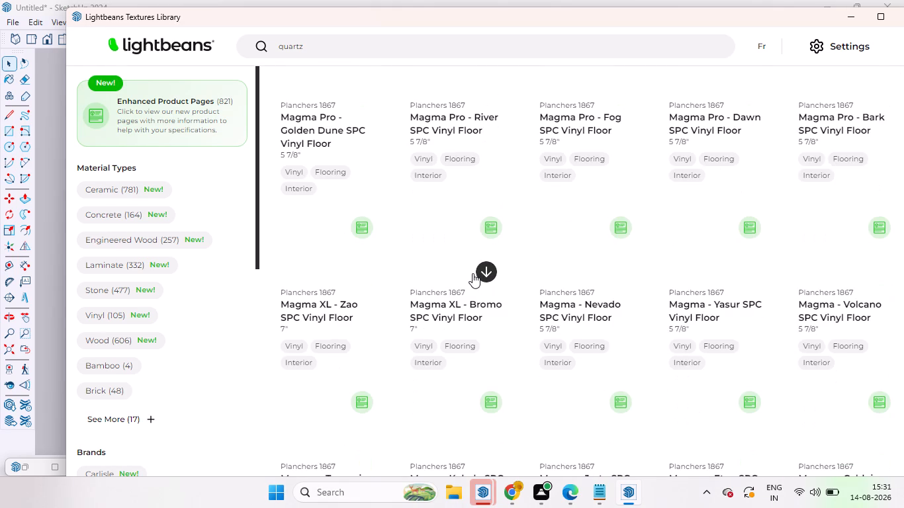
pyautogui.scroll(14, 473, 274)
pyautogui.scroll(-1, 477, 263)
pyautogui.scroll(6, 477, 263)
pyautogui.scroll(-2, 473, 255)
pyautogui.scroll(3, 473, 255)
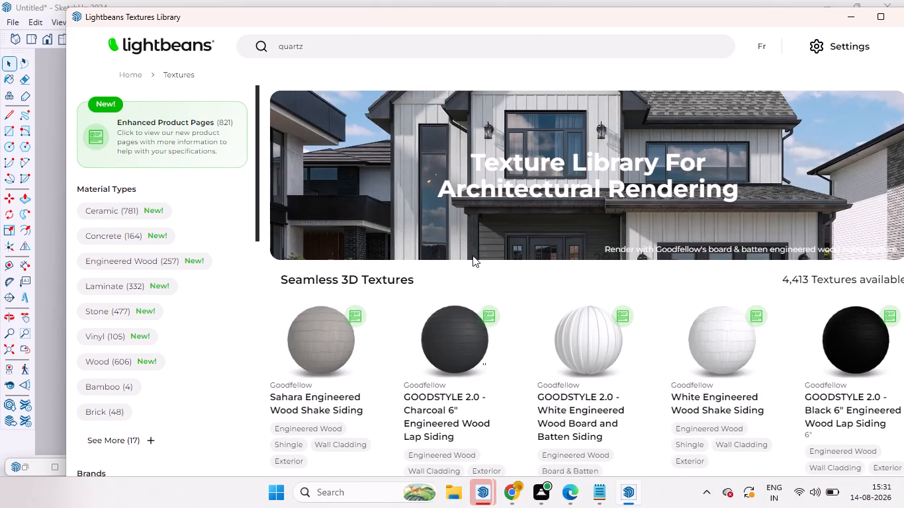
# Run the quartz search again in the Lightbeans texture library.
pyautogui.click(326, 60)
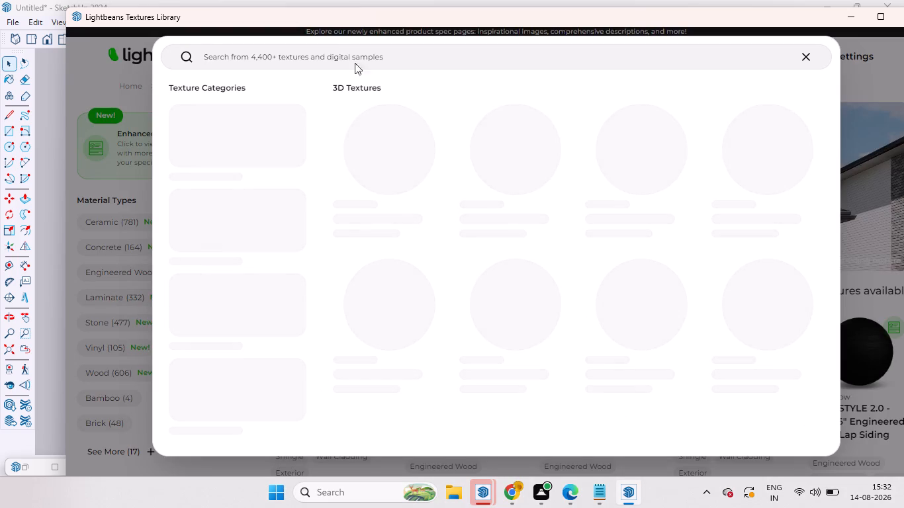
pyautogui.write('quartz')
pyautogui.press('Return')
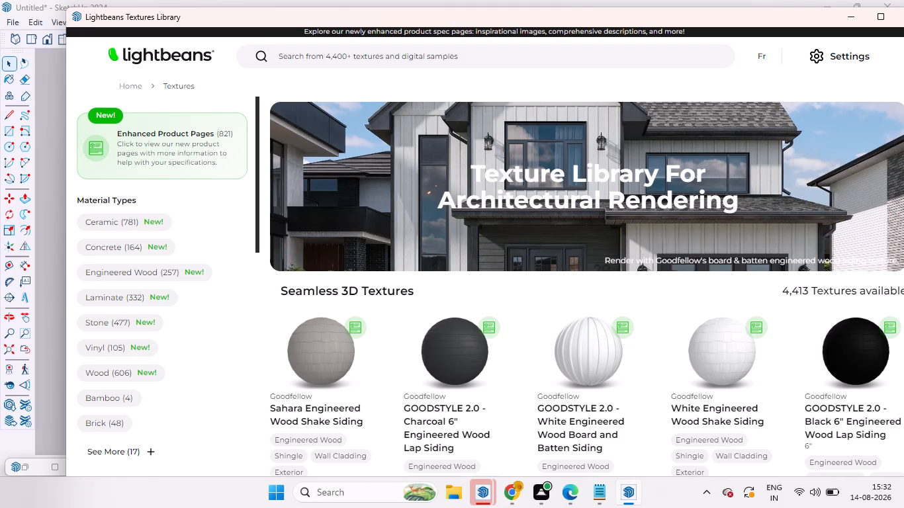
pyautogui.scroll(-5, 385, 220)
pyautogui.scroll(11, 391, 260)
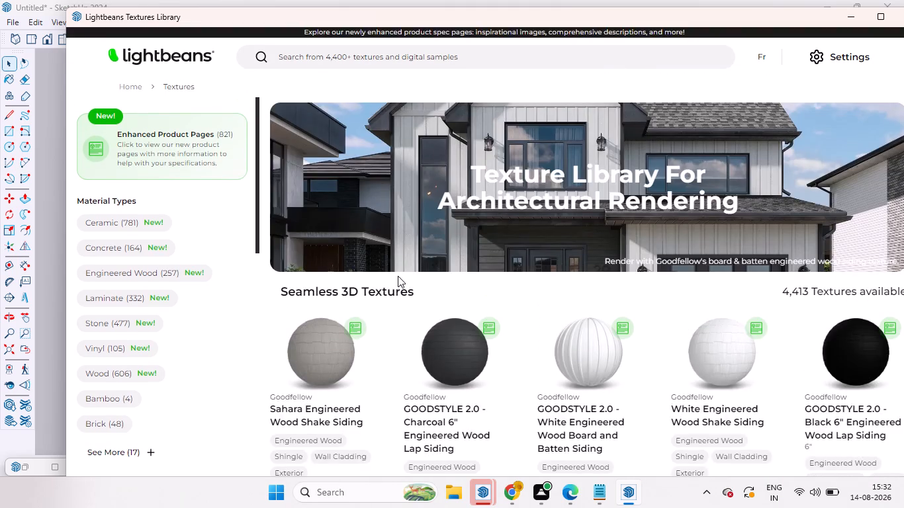
pyautogui.scroll(-15, 398, 273)
pyautogui.scroll(1, 426, 255)
pyautogui.scroll(-2, 426, 257)
pyautogui.scroll(7, 314, 228)
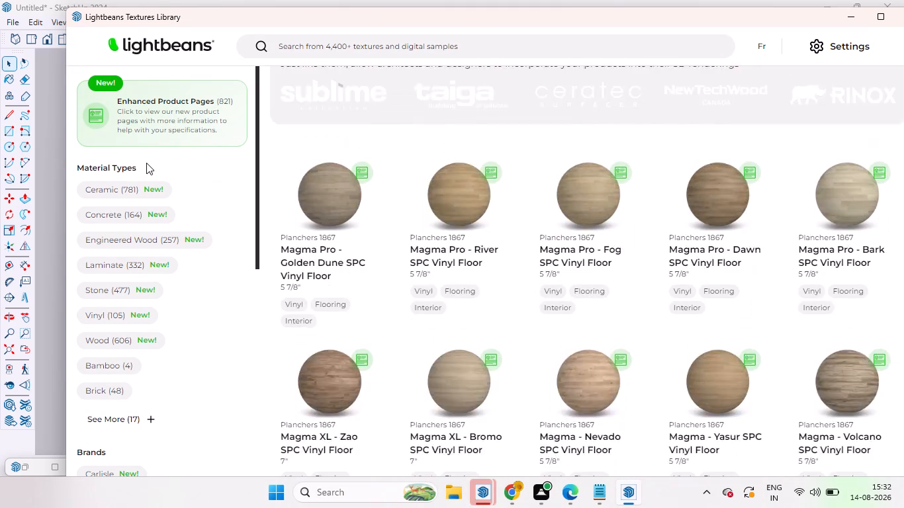
pyautogui.scroll(15, 146, 163)
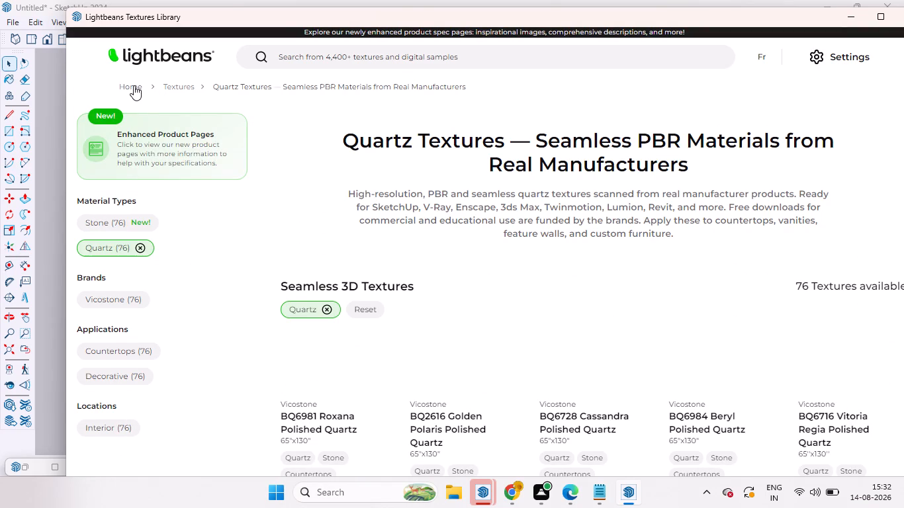
# Download the Vicostone BQ8740 Nero Marquina Polished Quartz texture from the quartz collection into the model's materials.
pyautogui.scroll(-2, 414, 144)
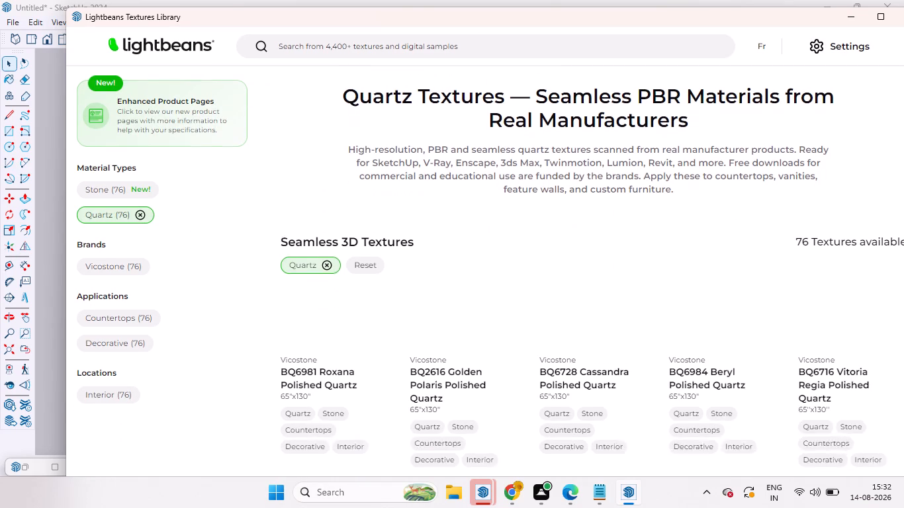
pyautogui.click(882, 20)
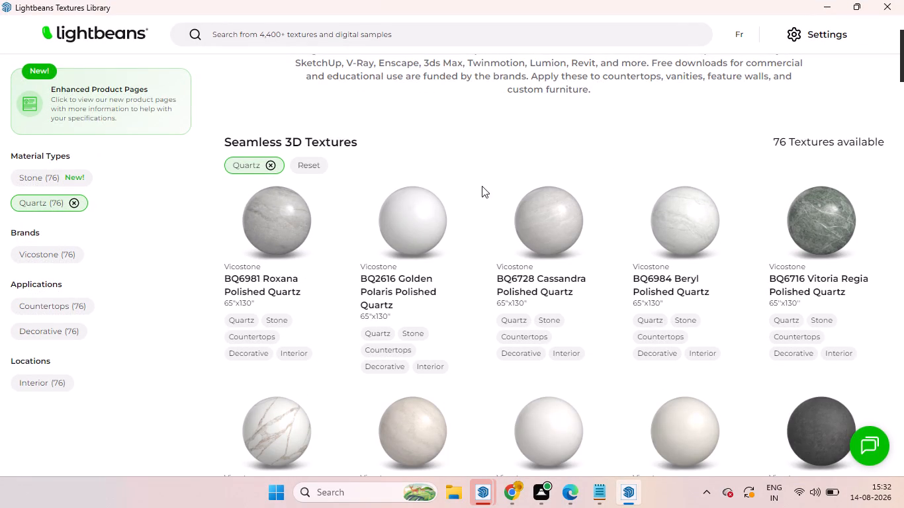
pyautogui.scroll(-2, 484, 194)
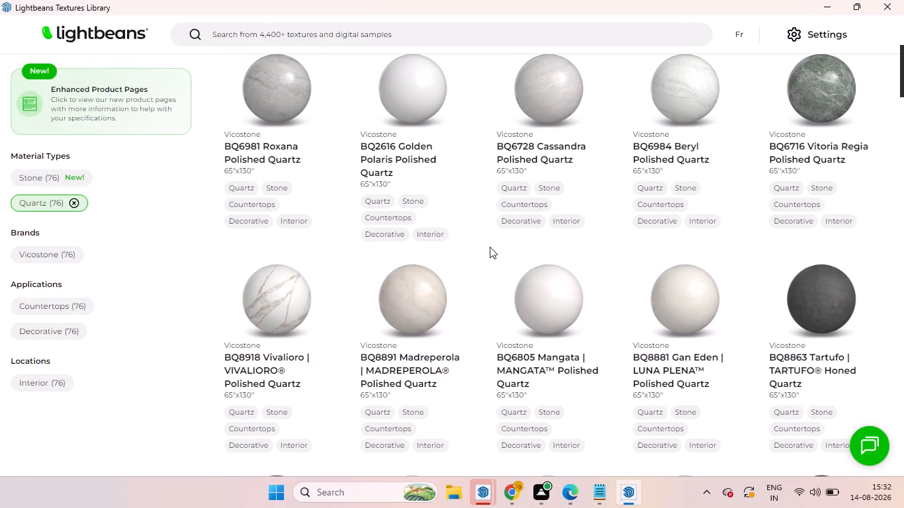
pyautogui.scroll(-3, 490, 247)
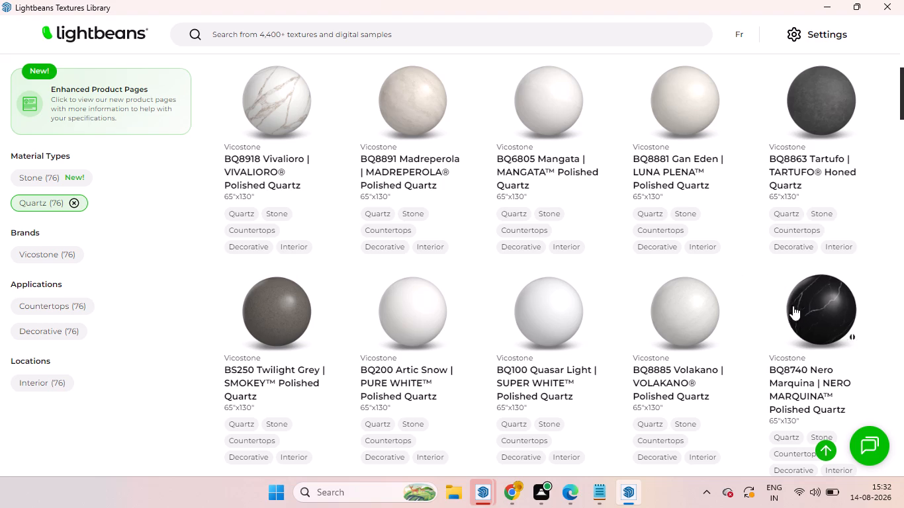
pyautogui.click(850, 338)
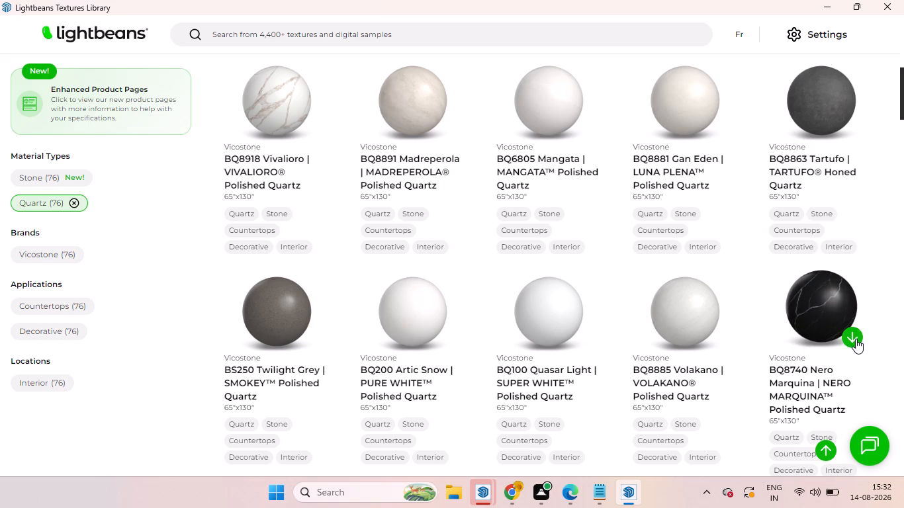
pyautogui.moveTo(656, 0); pyautogui.dragTo(398, 187)
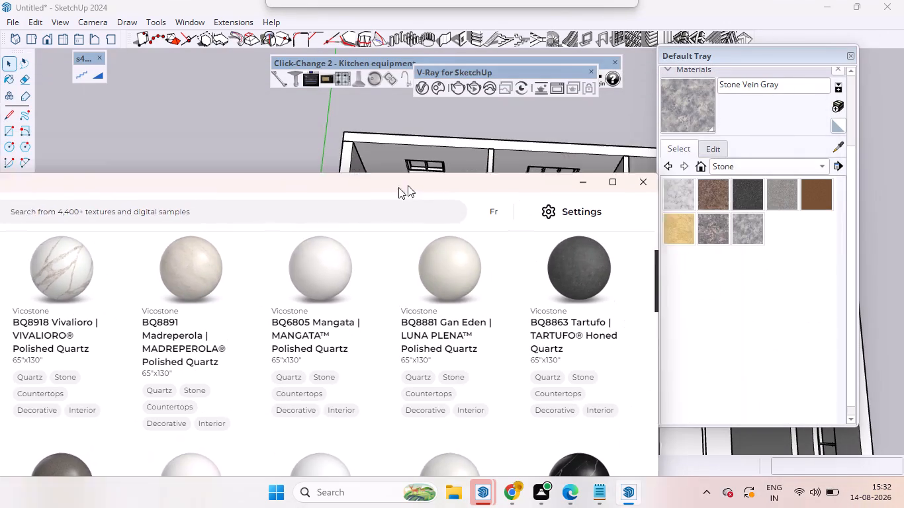
pyautogui.moveTo(398, 187); pyautogui.dragTo(493, 28)
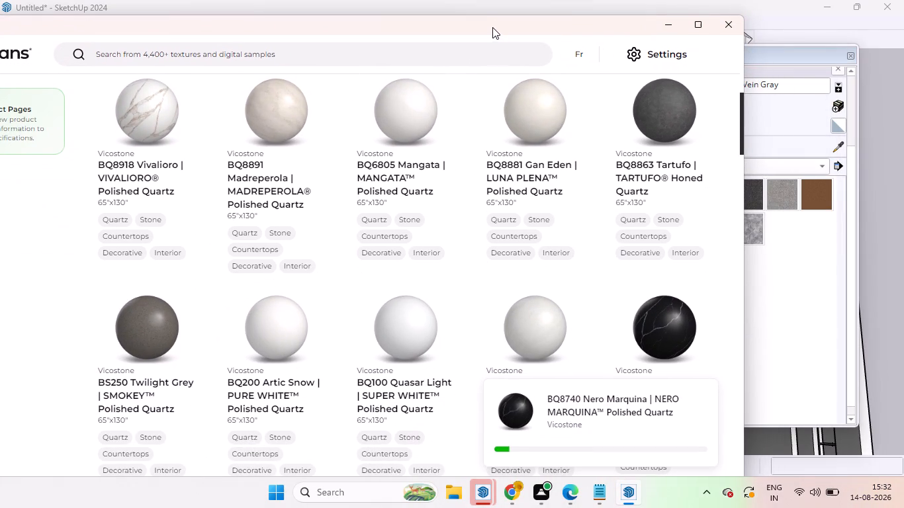
# Search the Lightbeans texture library for stones.
pyautogui.click(242, 56)
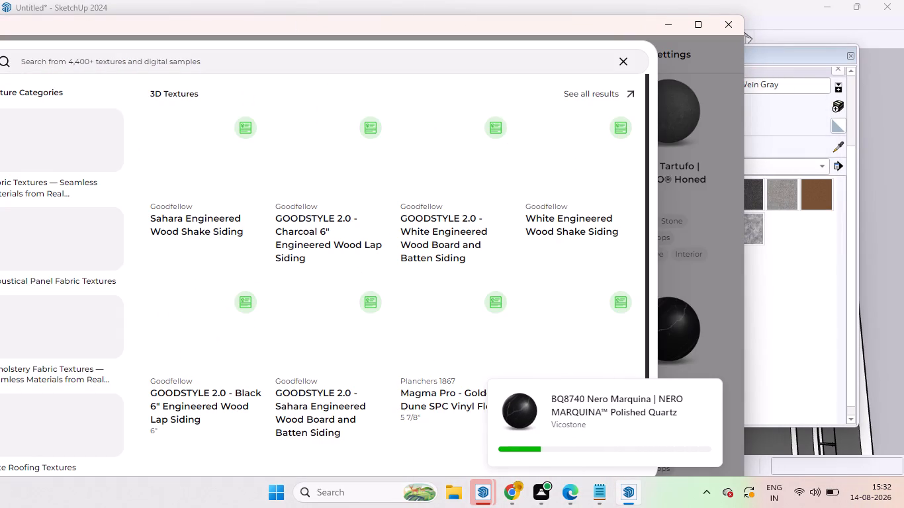
pyautogui.write('stones')
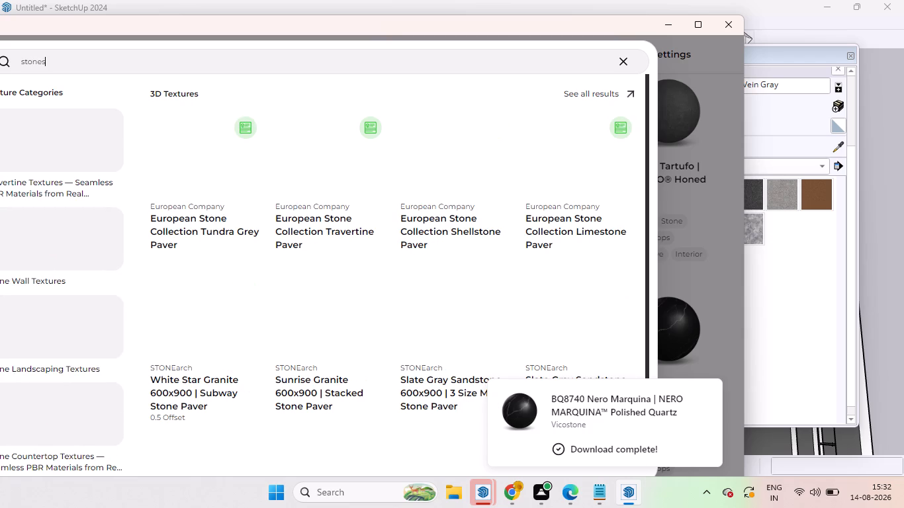
pyautogui.press('Return')
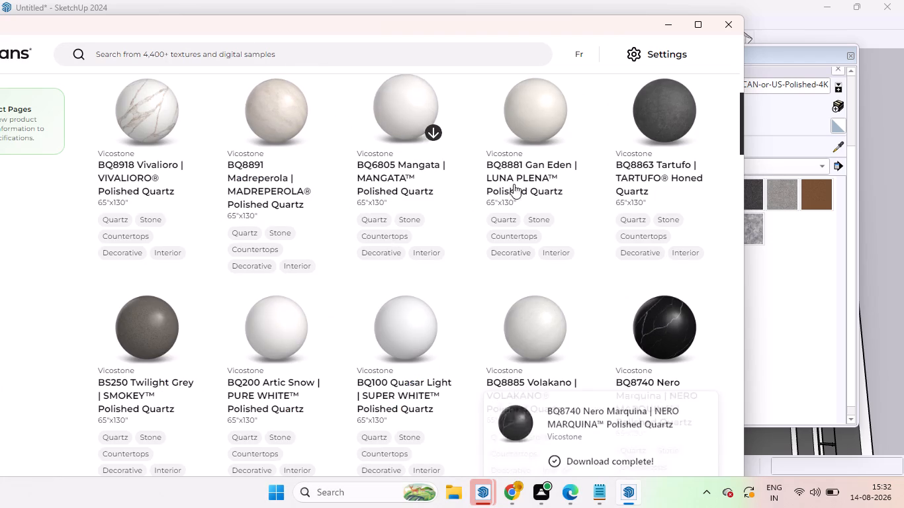
# Repaint the L-shaped kitchen countertop with the downloaded black Nero Marquina quartz material.
pyautogui.moveTo(457, 16); pyautogui.dragTo(392, 227)
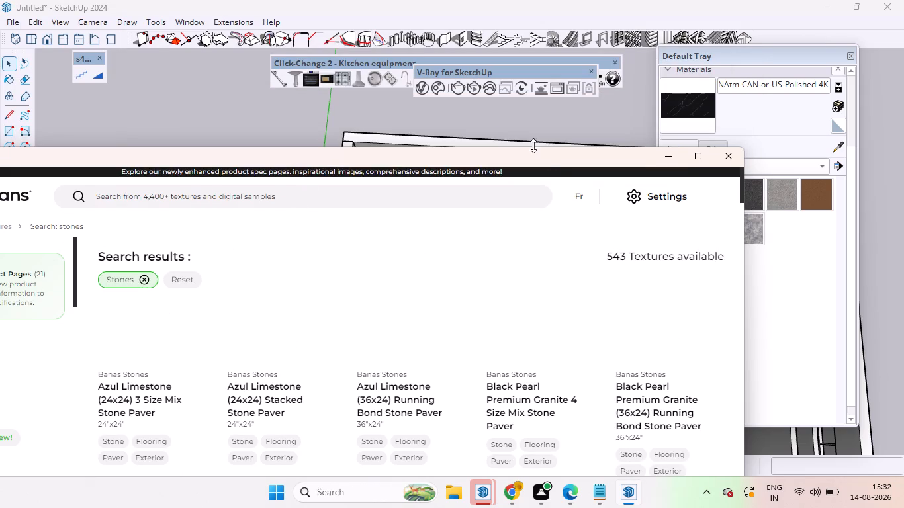
pyautogui.scroll(-4, 544, 107)
pyautogui.scroll(-13, 461, 112)
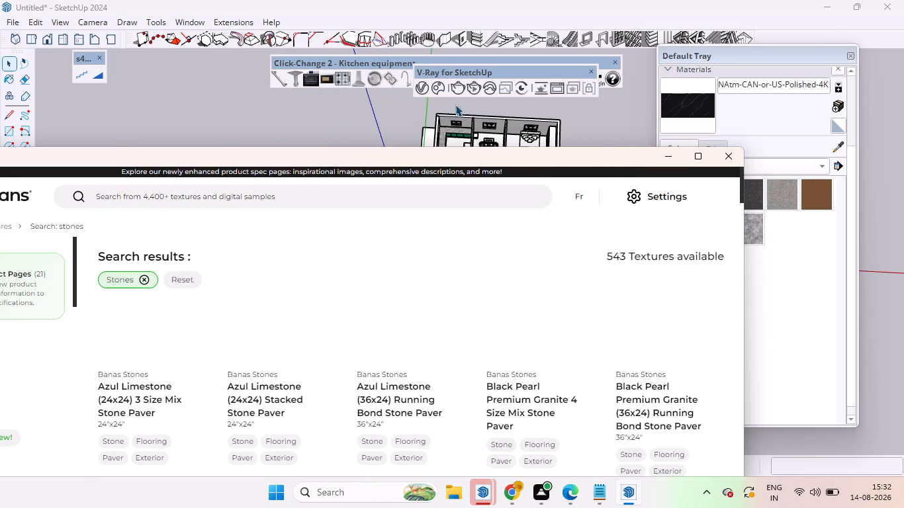
pyautogui.scroll(-3, 455, 100)
pyautogui.scroll(1, 455, 101)
pyautogui.scroll(-2, 457, 102)
pyautogui.scroll(20, 453, 119)
pyautogui.scroll(3, 453, 119)
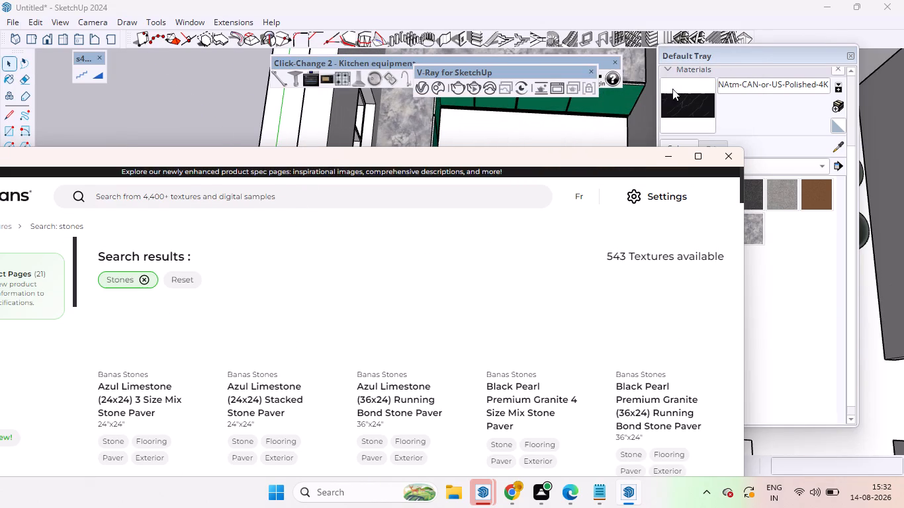
pyautogui.click(690, 104)
pyautogui.click(412, 132)
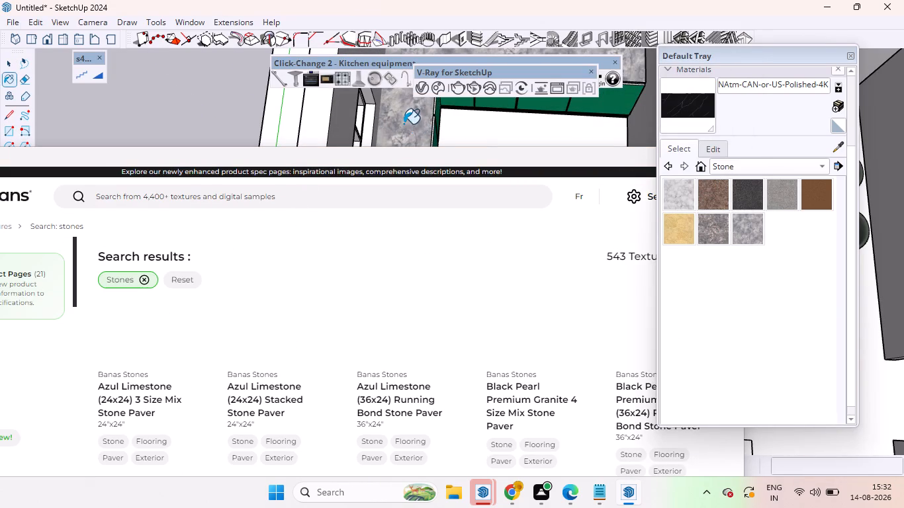
pyautogui.scroll(-10, 255, 114)
pyautogui.scroll(-6, 377, 142)
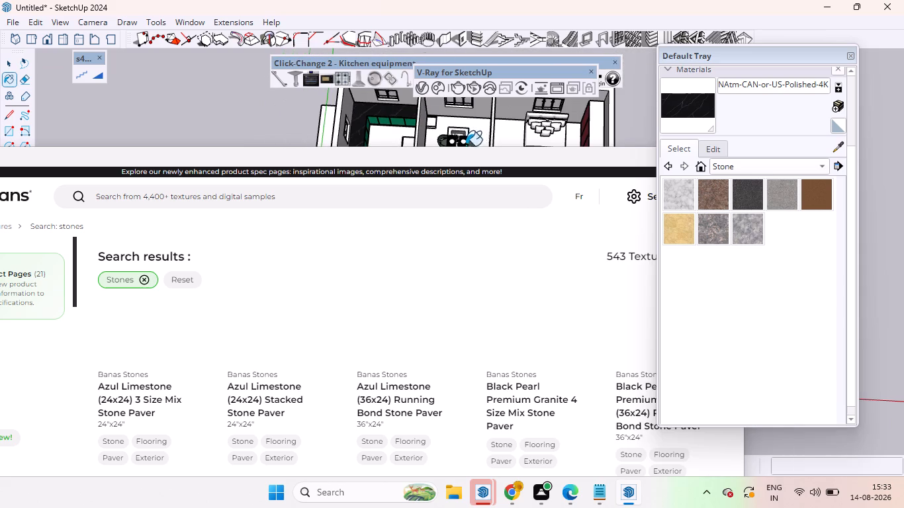
pyautogui.press('space')
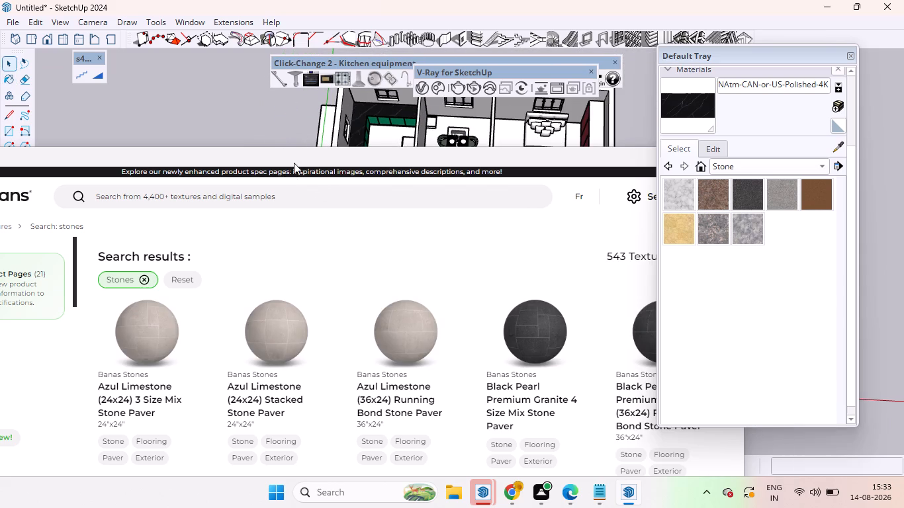
# Download the Banas Stones Sandstone Bronte (36x24) Stone Paver texture from the stones search results.
pyautogui.moveTo(293, 161); pyautogui.dragTo(434, 33)
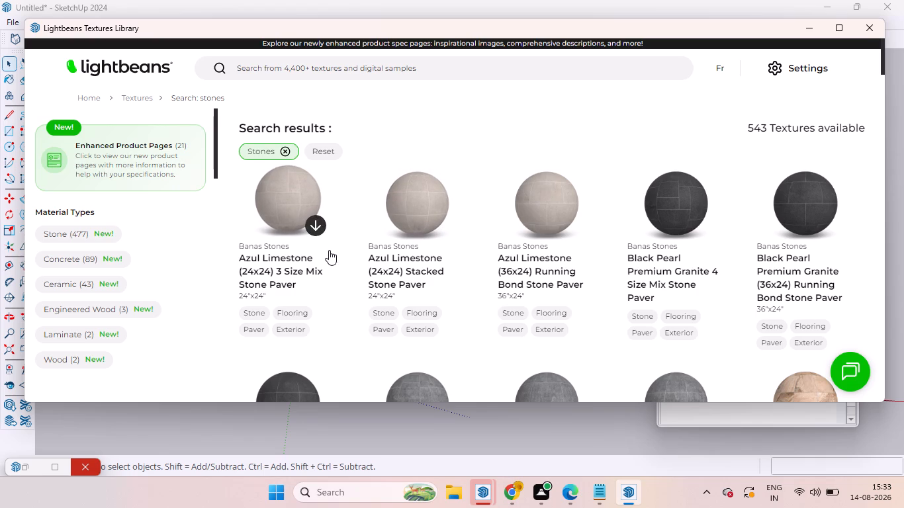
pyautogui.scroll(-2, 359, 235)
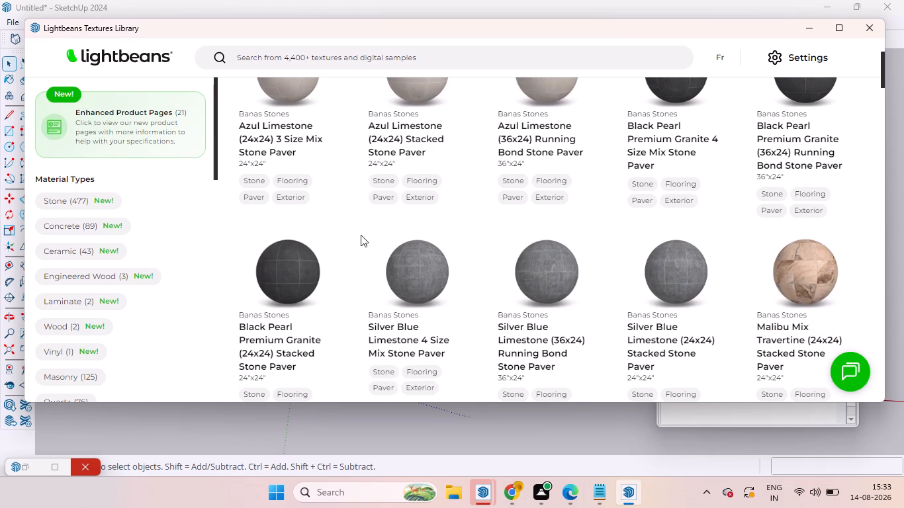
pyautogui.scroll(-4, 361, 235)
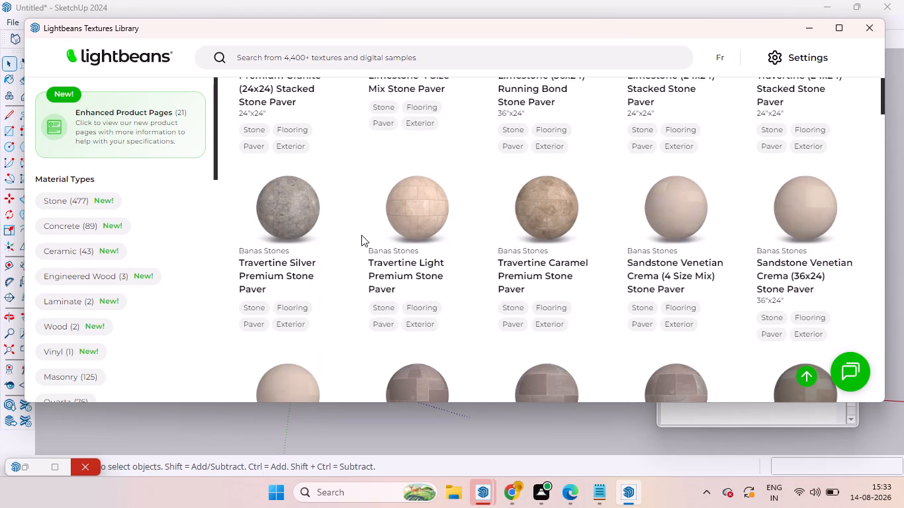
pyautogui.scroll(-2, 361, 235)
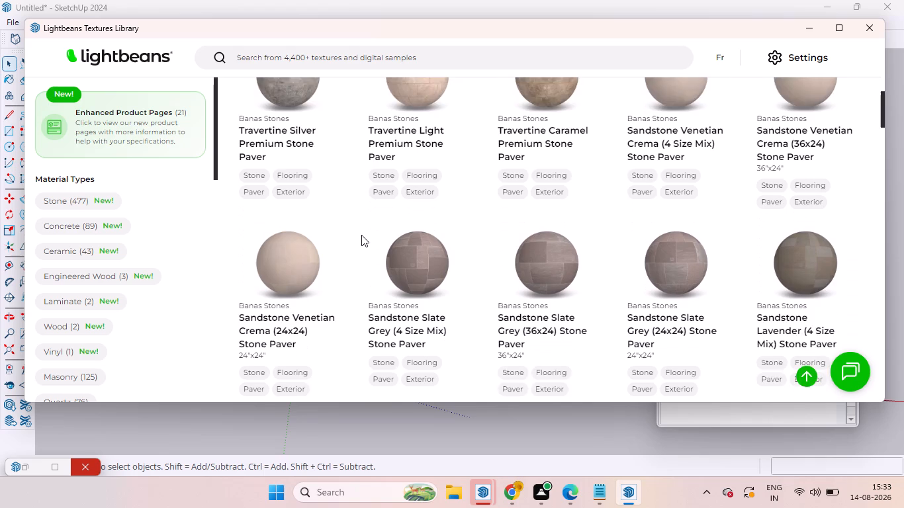
pyautogui.scroll(-3, 361, 235)
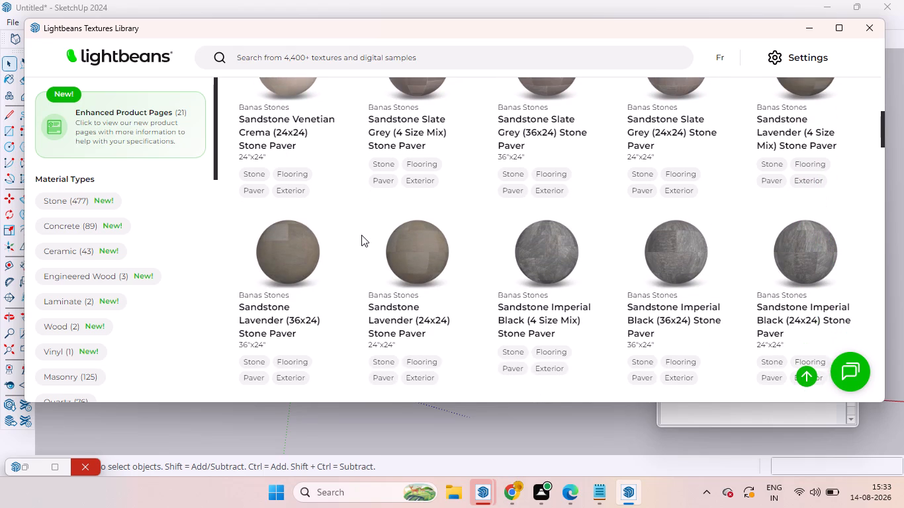
pyautogui.scroll(17, 361, 235)
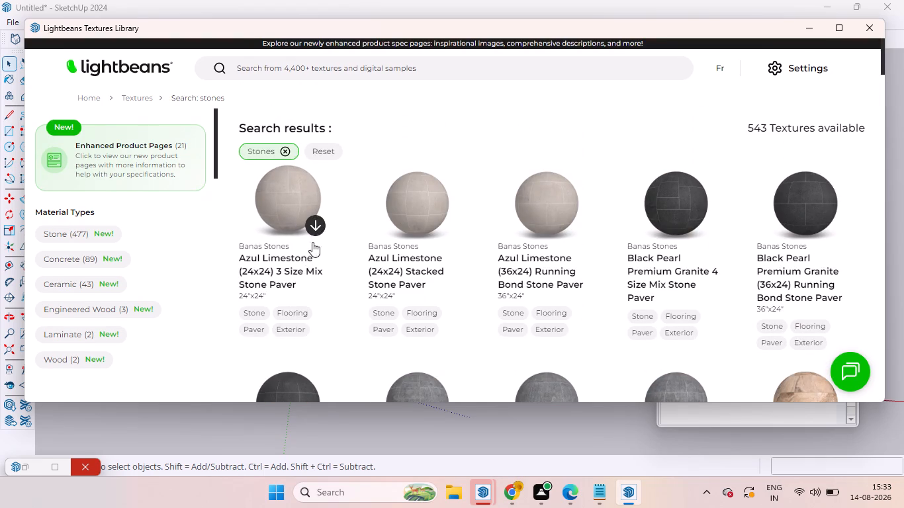
pyautogui.scroll(-18, 396, 214)
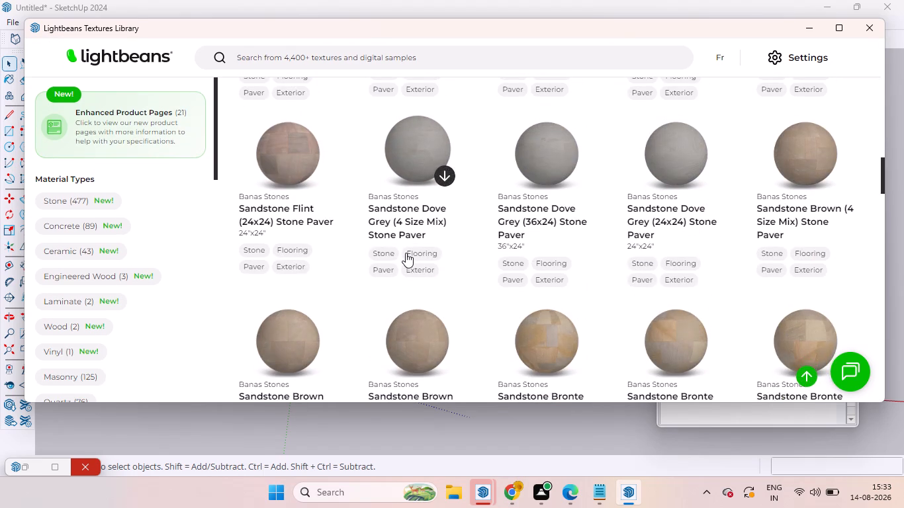
pyautogui.scroll(-5, 406, 253)
pyautogui.scroll(5, 407, 264)
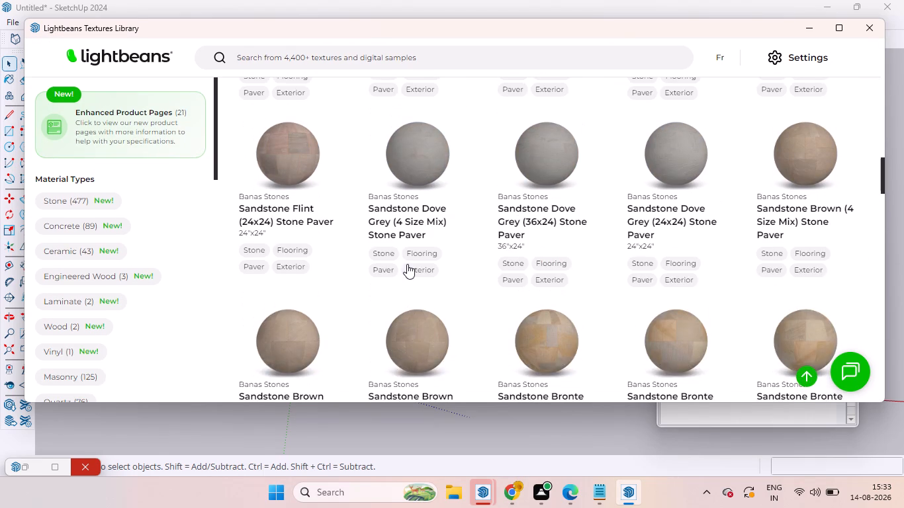
pyautogui.scroll(-5, 407, 266)
pyautogui.scroll(4, 411, 280)
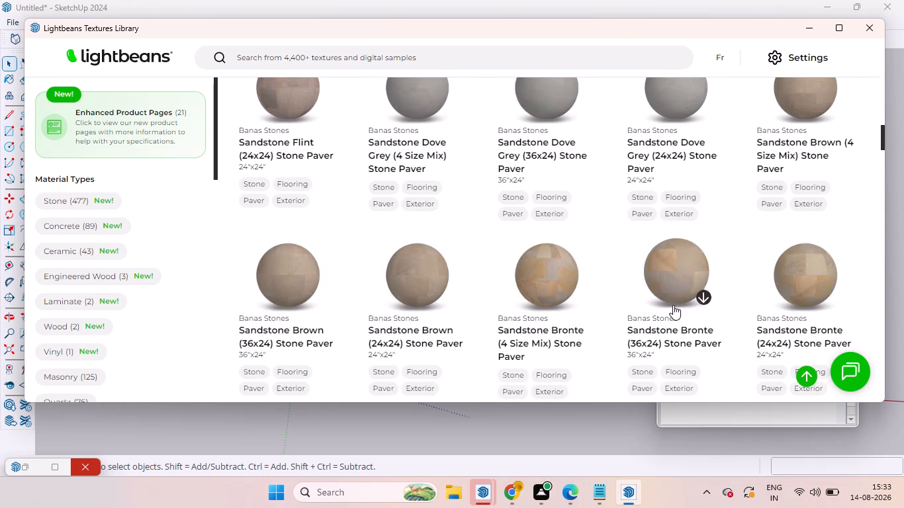
pyautogui.click(700, 296)
# Download the STONEarch Sunrise Granite 600x900 Stacked Stone Paver texture from the same stones results.
pyautogui.scroll(-5, 463, 290)
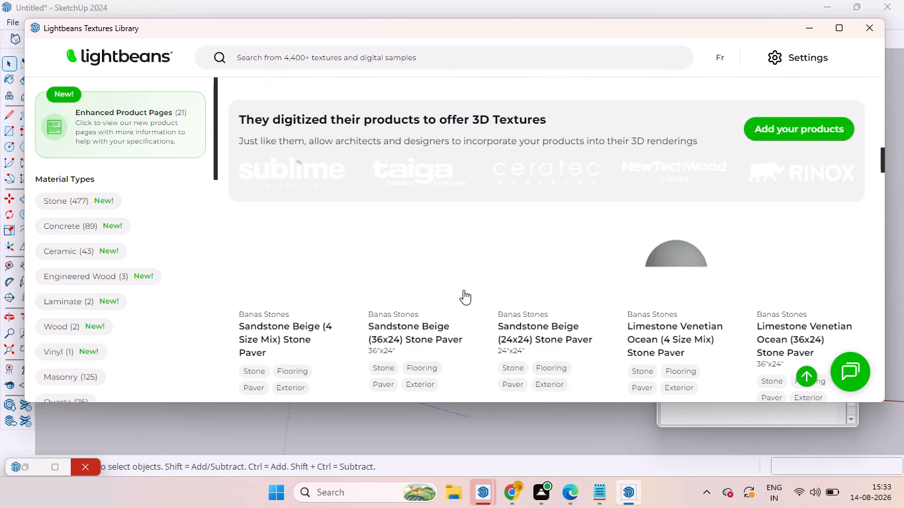
pyautogui.scroll(-5, 512, 293)
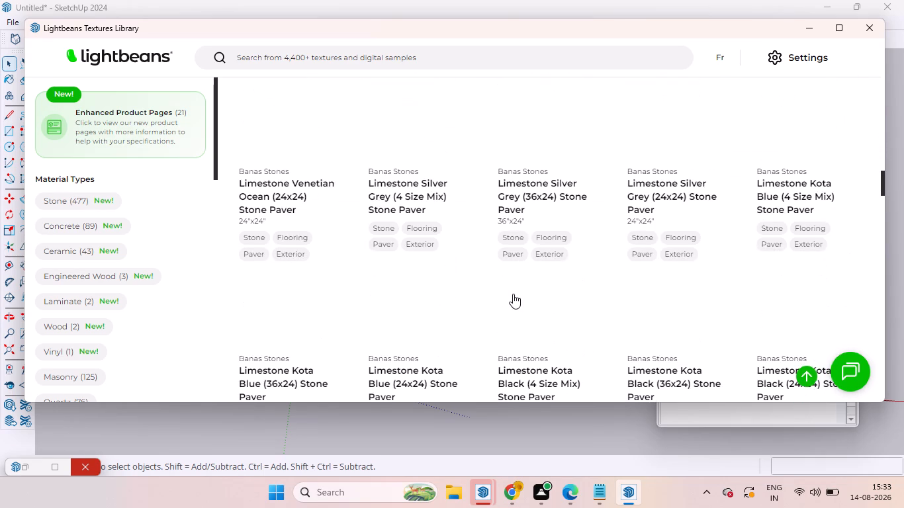
pyautogui.scroll(3, 508, 304)
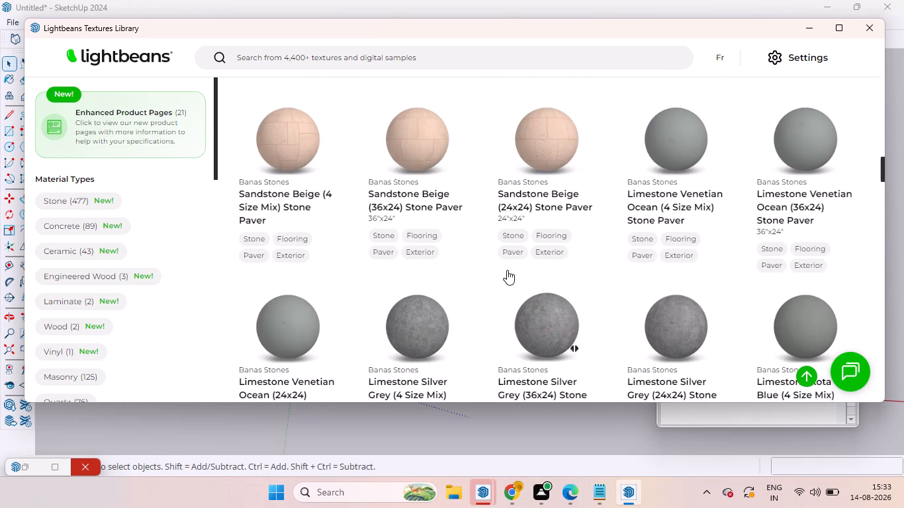
pyautogui.scroll(-8, 507, 271)
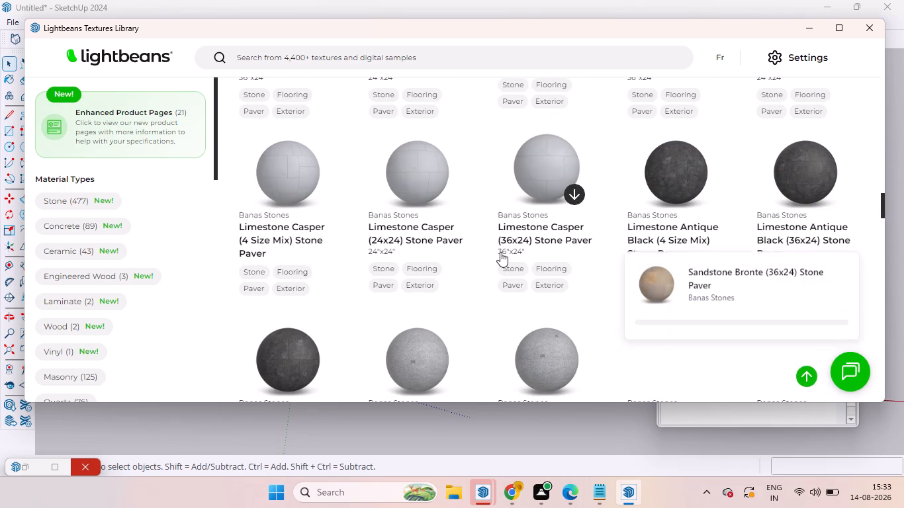
pyautogui.scroll(-2, 501, 256)
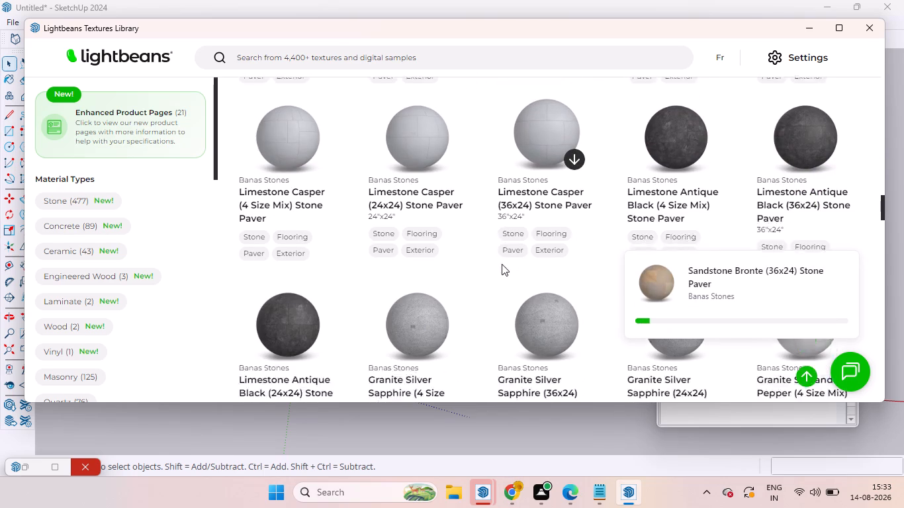
pyautogui.scroll(-11, 502, 260)
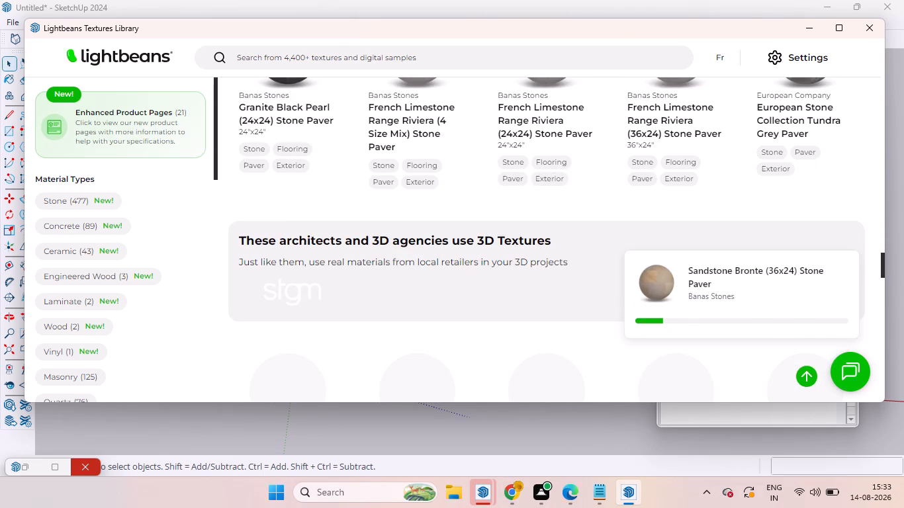
pyautogui.scroll(-5, 500, 265)
pyautogui.scroll(1, 500, 266)
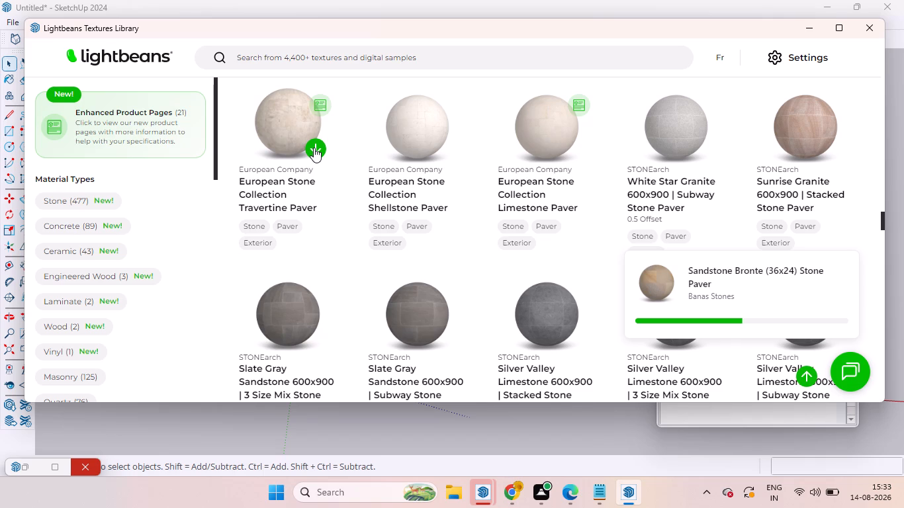
pyautogui.scroll(-4, 464, 175)
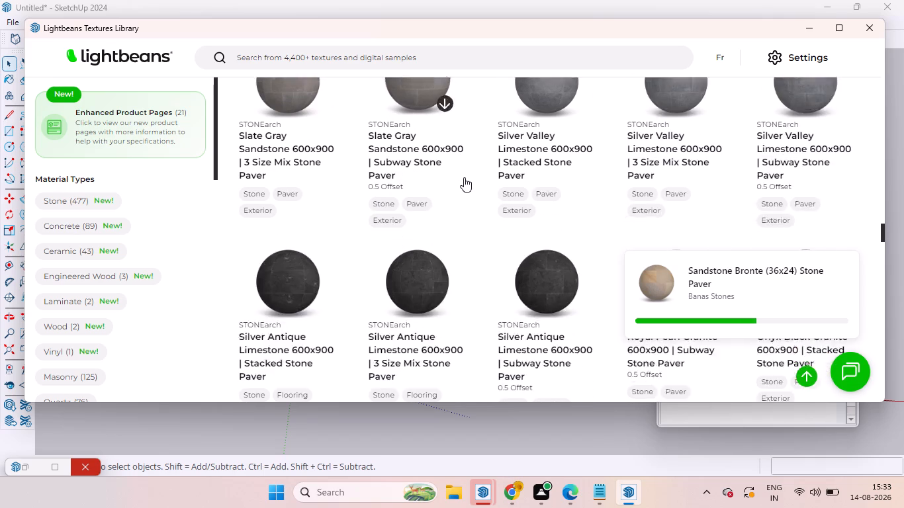
pyautogui.scroll(4, 464, 179)
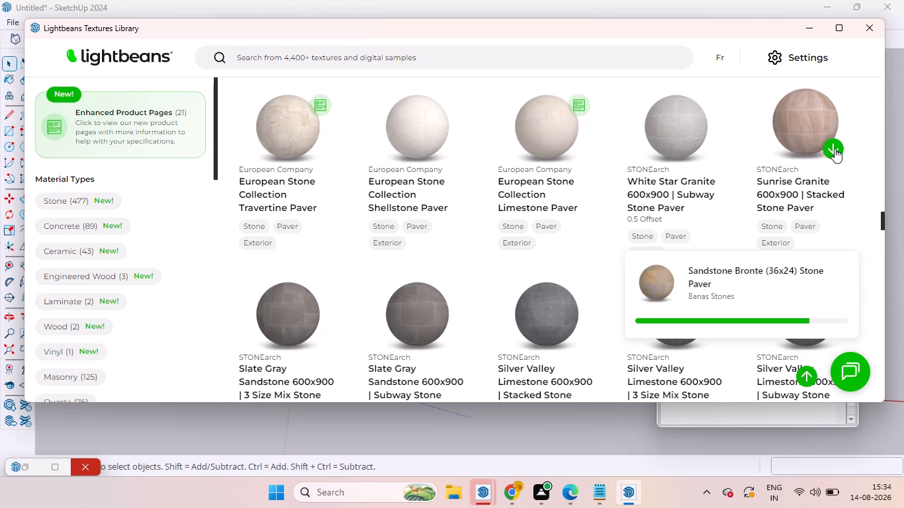
pyautogui.click(835, 148)
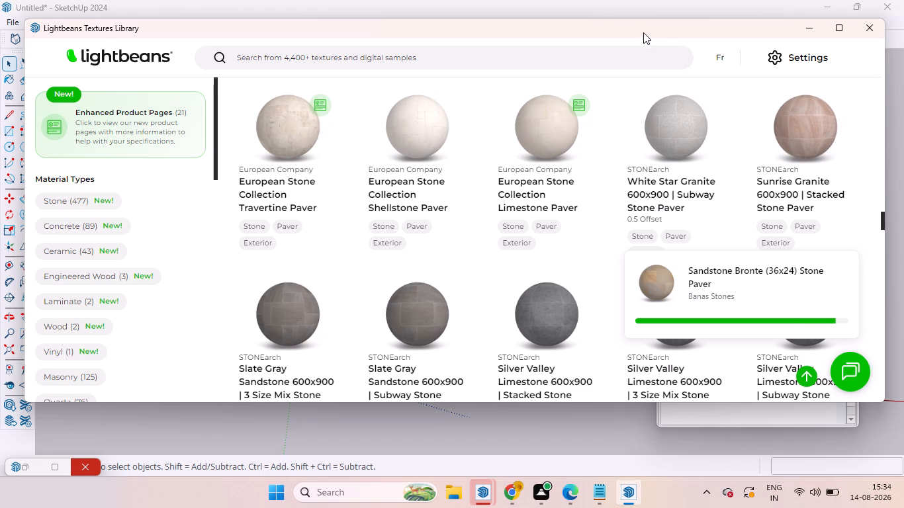
# Uncover the house model and examine the kitchen countertop, cabinets and adjoining rooms, finishing in the standard top view.
pyautogui.moveTo(643, 29); pyautogui.dragTo(622, 85)
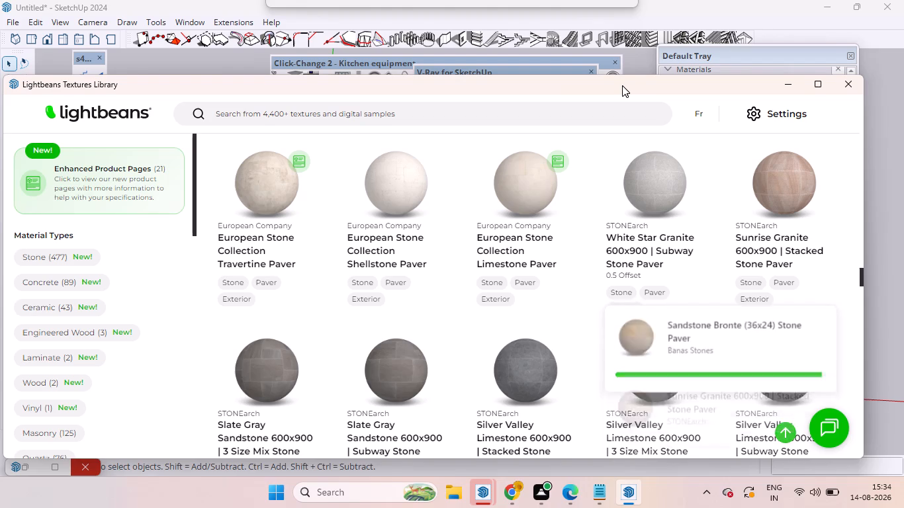
pyautogui.moveTo(622, 85); pyautogui.dragTo(566, 134)
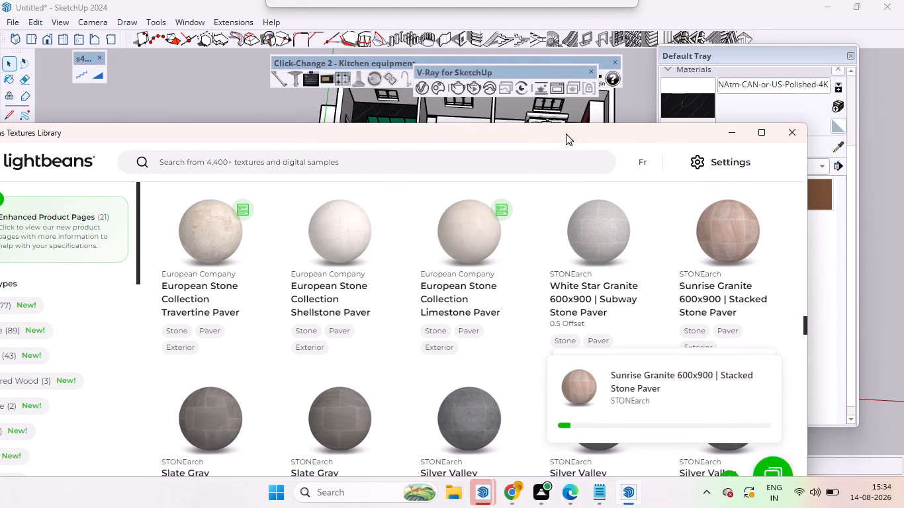
pyautogui.moveTo(566, 134); pyautogui.dragTo(650, 165)
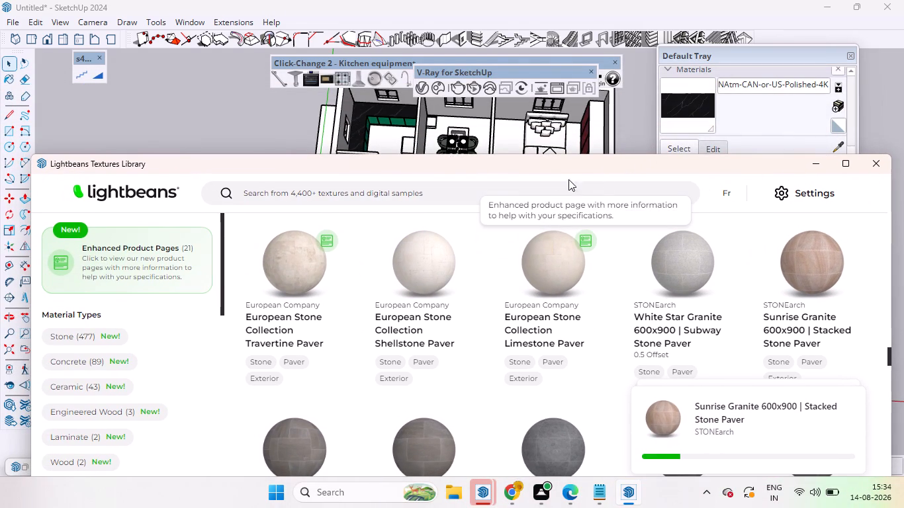
pyautogui.moveTo(558, 175); pyautogui.dragTo(543, 267)
pyautogui.moveTo(498, 163); pyautogui.dragTo(486, 308)
pyautogui.scroll(-5, 260, 145)
pyautogui.scroll(-3, 371, 144)
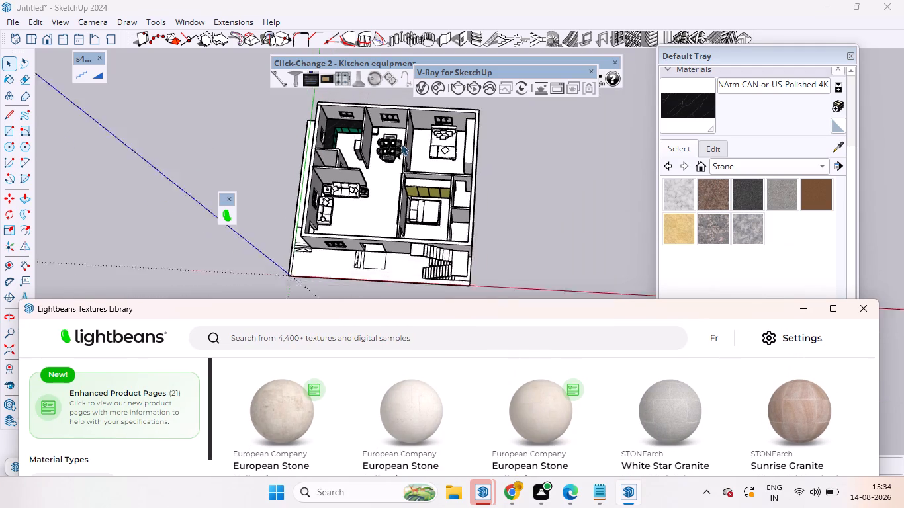
pyautogui.scroll(-4, 401, 144)
pyautogui.moveTo(366, 141); pyautogui.dragTo(429, 244, button='middle')
pyautogui.scroll(7, 367, 177)
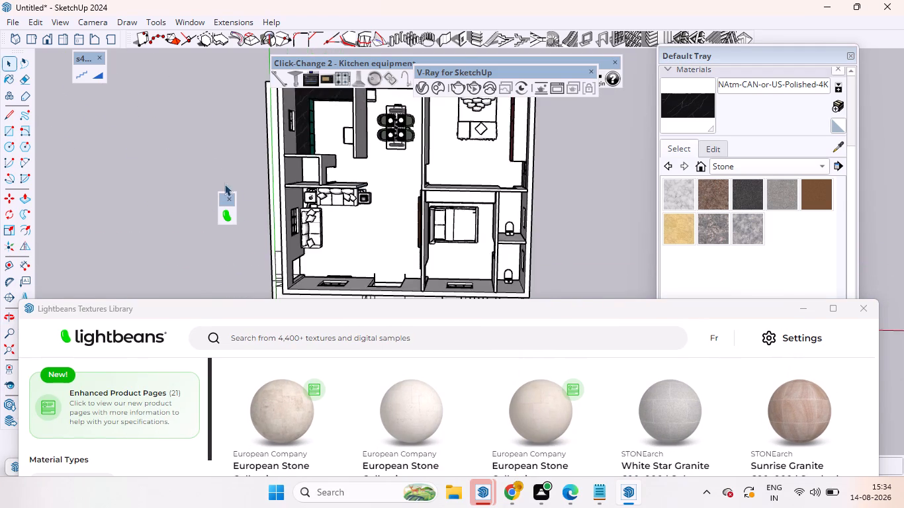
pyautogui.scroll(7, 224, 184)
pyautogui.scroll(-11, 425, 189)
pyautogui.scroll(9, 447, 155)
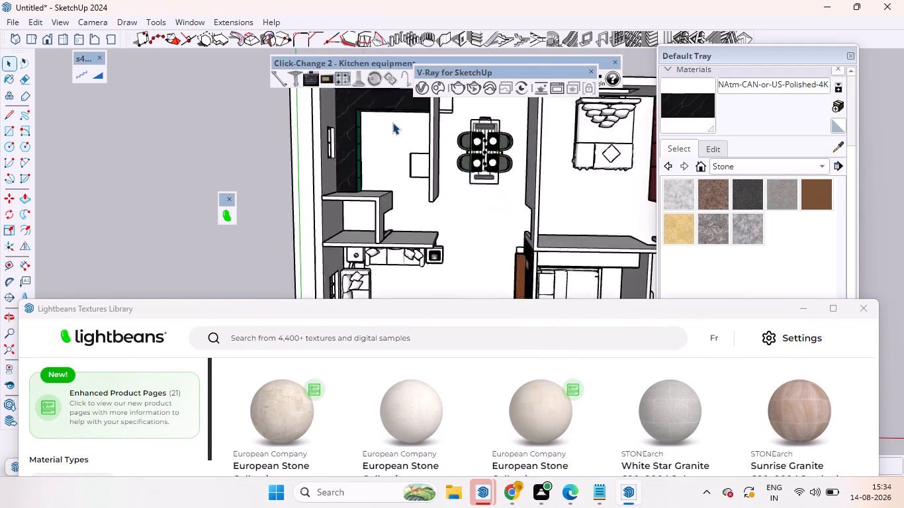
pyautogui.scroll(14, 392, 122)
pyautogui.scroll(5, 354, 161)
pyautogui.moveTo(386, 161); pyautogui.dragTo(297, 144, button='middle')
pyautogui.scroll(1, 297, 143)
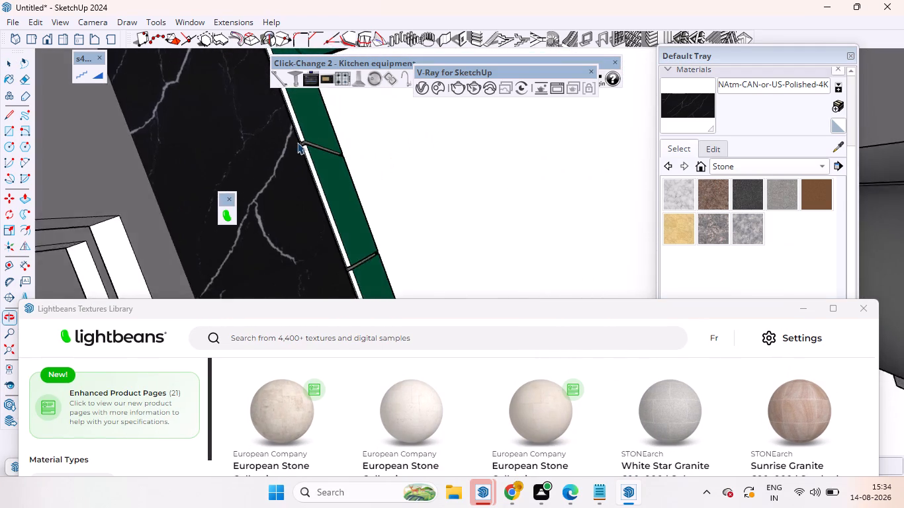
pyautogui.scroll(-13, 447, 136)
pyautogui.scroll(-8, 379, 153)
pyautogui.scroll(-1, 447, 124)
pyautogui.scroll(1, 447, 125)
pyautogui.scroll(-4, 447, 125)
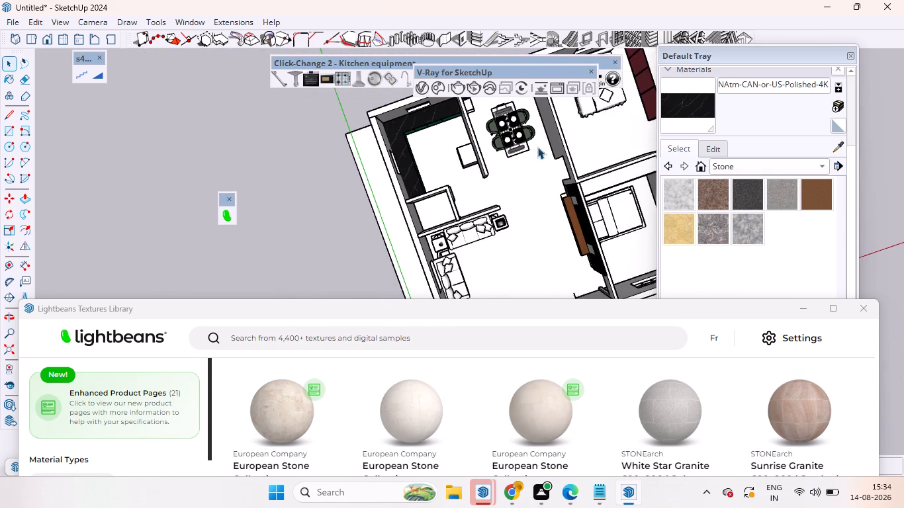
pyautogui.scroll(-6, 349, 126)
pyautogui.scroll(10, 334, 157)
pyautogui.scroll(-1, 421, 129)
pyautogui.scroll(1, 421, 129)
pyautogui.moveTo(434, 136); pyautogui.dragTo(561, 126, button='middle')
pyautogui.scroll(12, 536, 169)
pyautogui.moveTo(537, 174); pyautogui.dragTo(592, 150, button='middle')
pyautogui.scroll(-5, 468, 154)
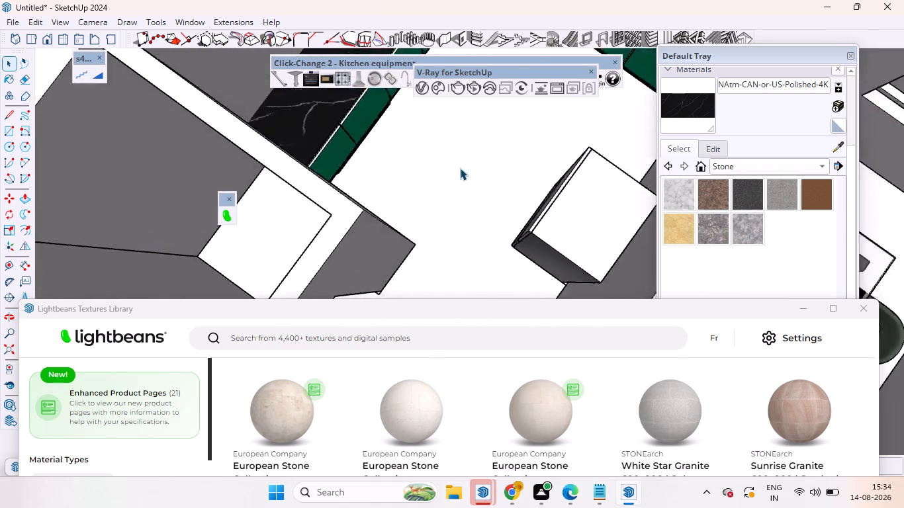
pyautogui.scroll(-15, 460, 168)
pyautogui.scroll(-6, 407, 138)
pyautogui.scroll(5, 300, 148)
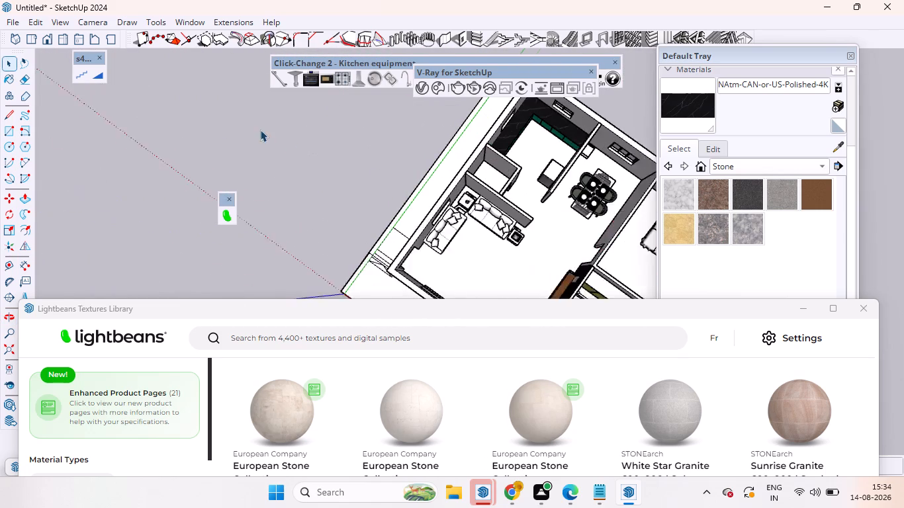
pyautogui.click(30, 38)
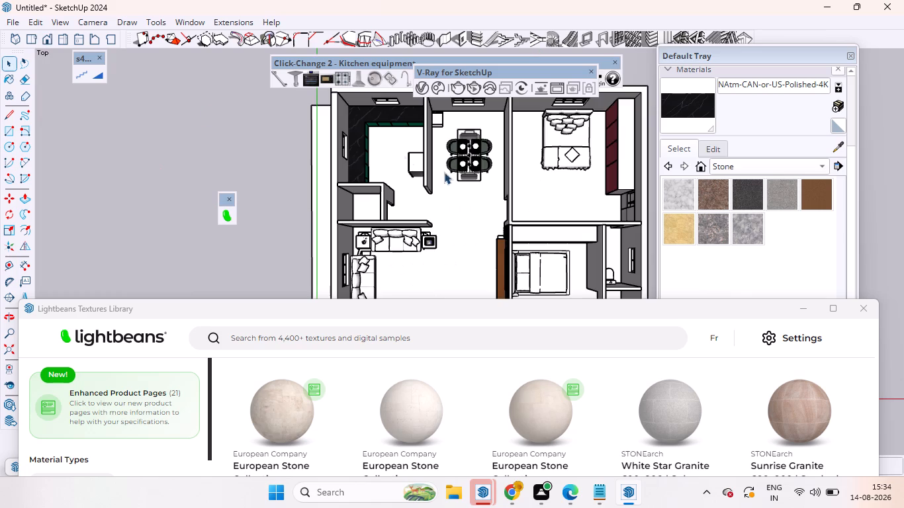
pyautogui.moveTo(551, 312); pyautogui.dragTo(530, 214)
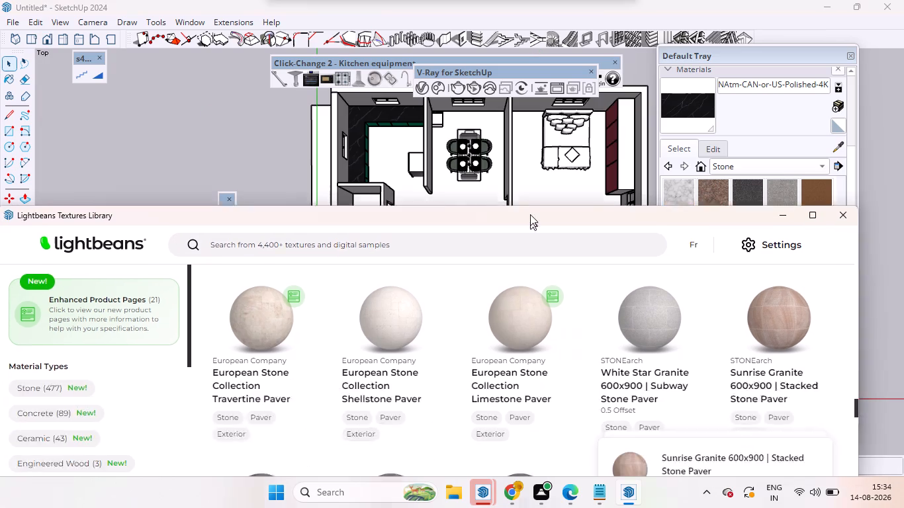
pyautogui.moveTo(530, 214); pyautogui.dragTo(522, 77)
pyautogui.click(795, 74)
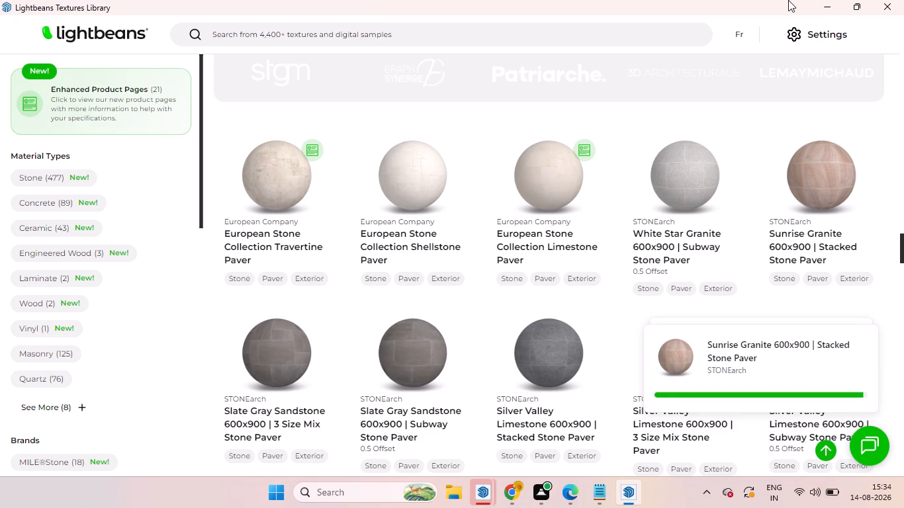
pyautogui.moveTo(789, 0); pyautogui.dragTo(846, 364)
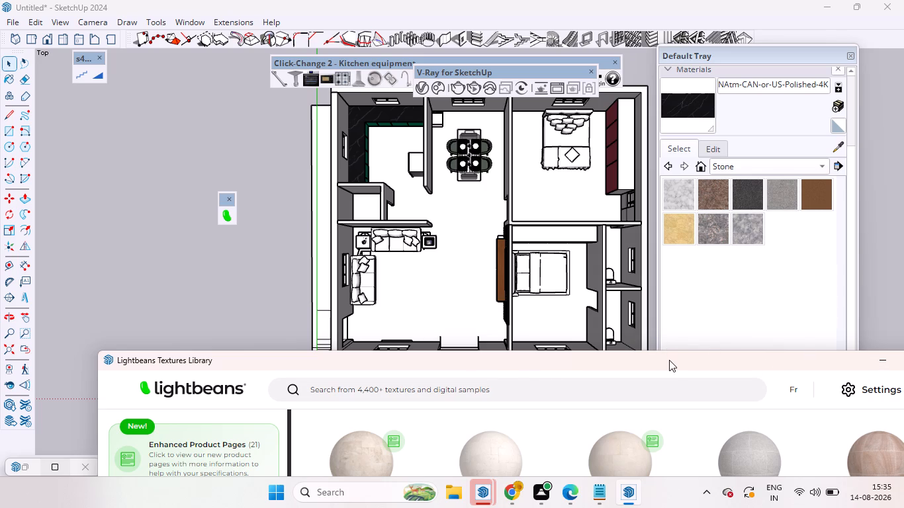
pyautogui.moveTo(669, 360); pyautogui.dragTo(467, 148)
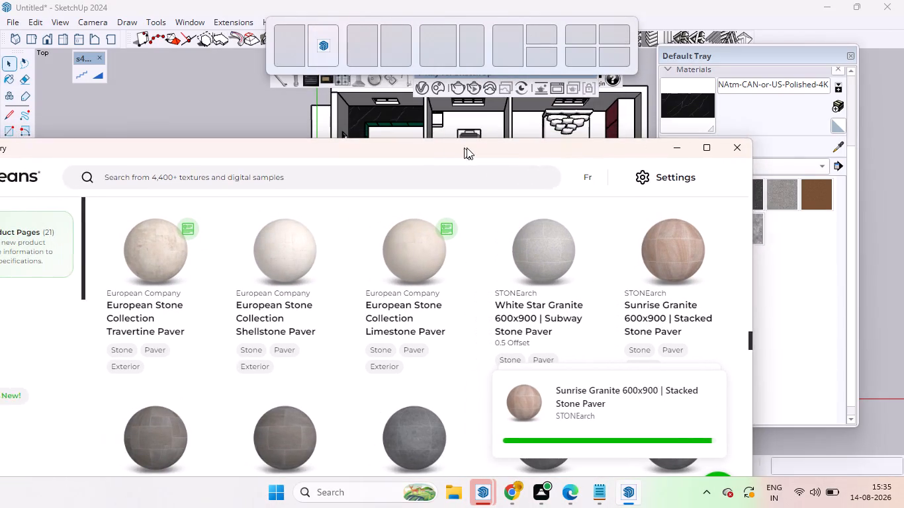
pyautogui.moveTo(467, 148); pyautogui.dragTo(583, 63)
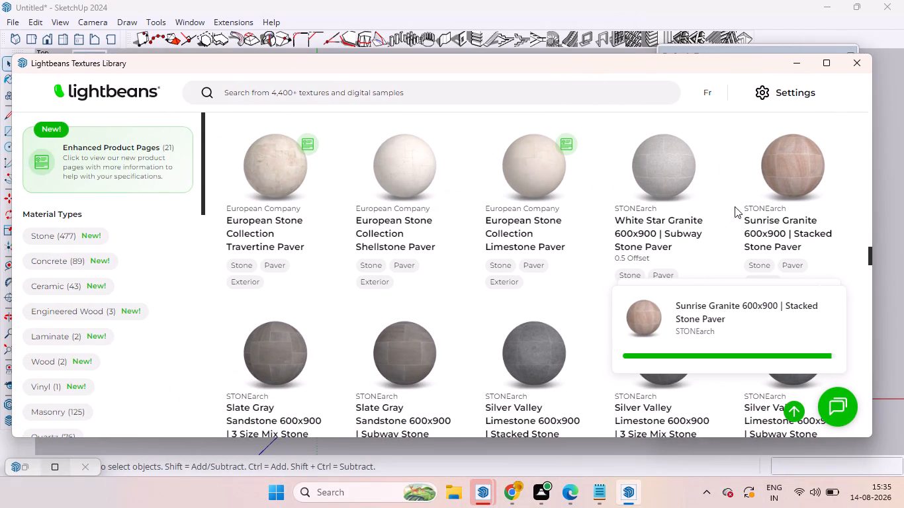
# Check the progress of the two stone paver downloads and close the Lightbeans Textures Library.
pyautogui.click(803, 325)
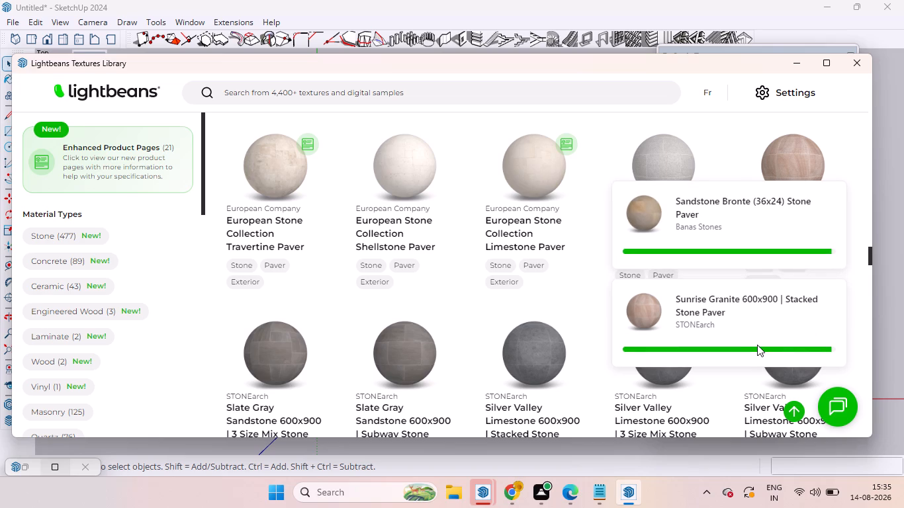
pyautogui.click(757, 345)
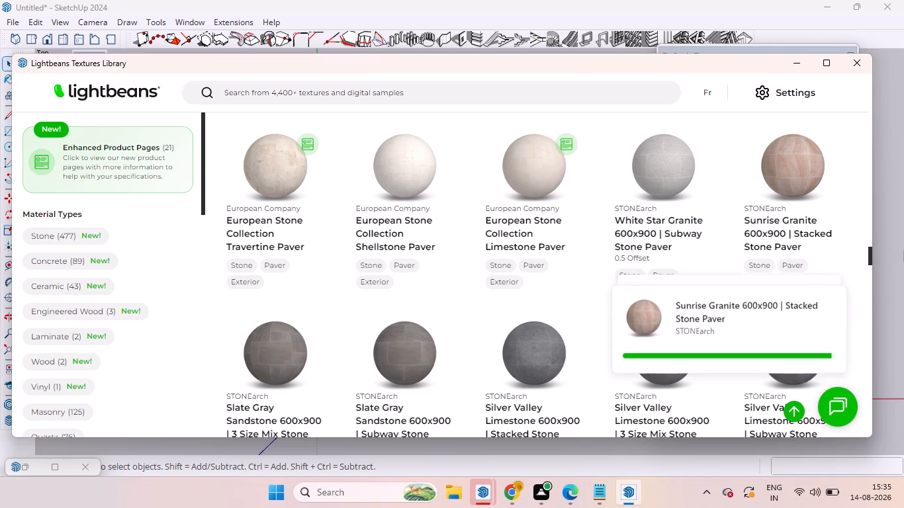
pyautogui.doubleClick(805, 338)
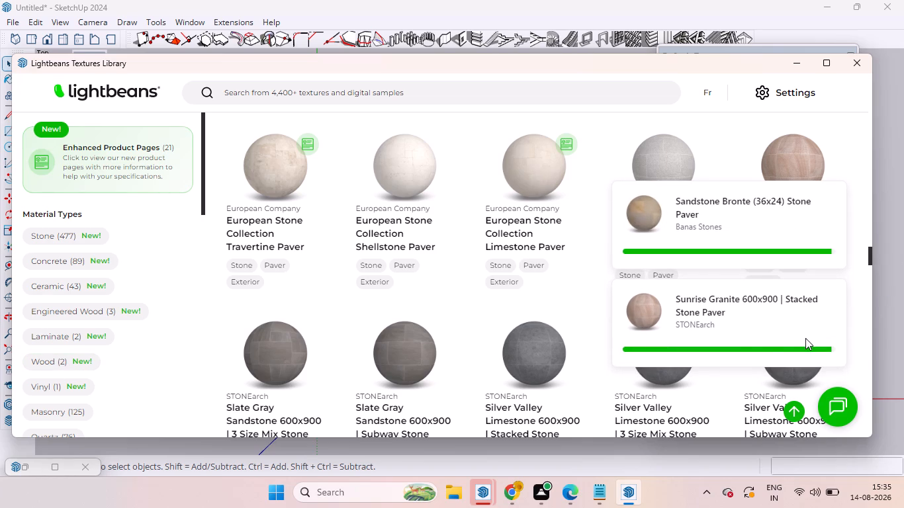
pyautogui.click(641, 312)
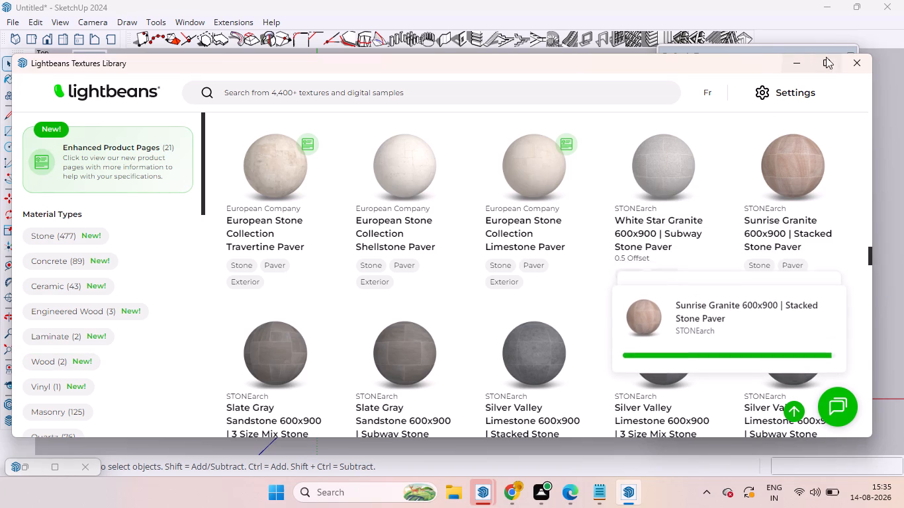
pyautogui.click(869, 63)
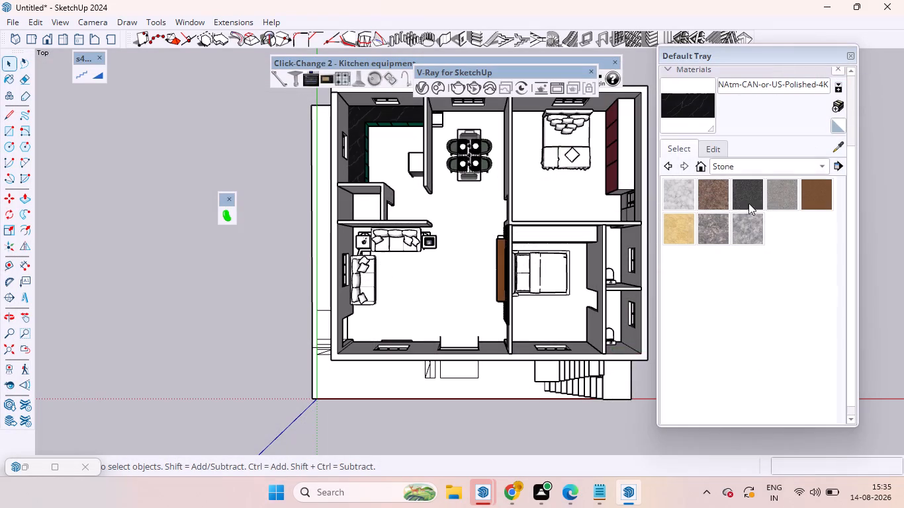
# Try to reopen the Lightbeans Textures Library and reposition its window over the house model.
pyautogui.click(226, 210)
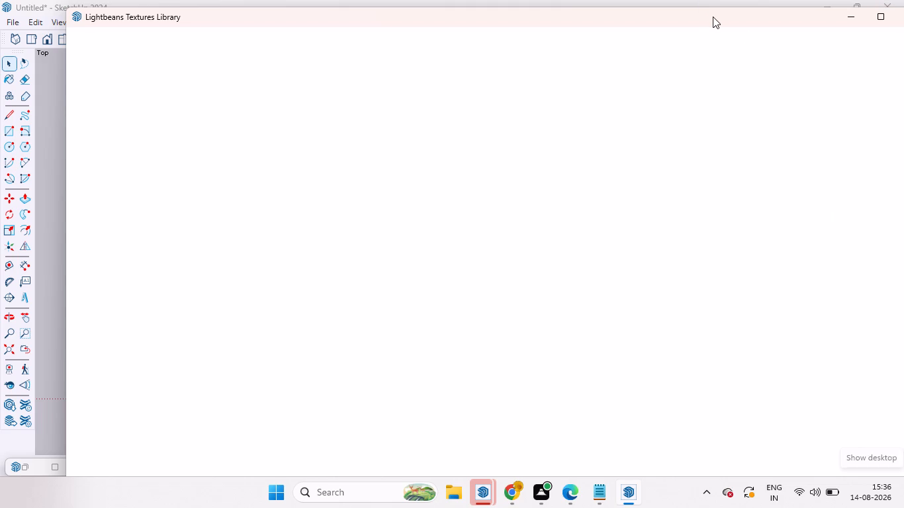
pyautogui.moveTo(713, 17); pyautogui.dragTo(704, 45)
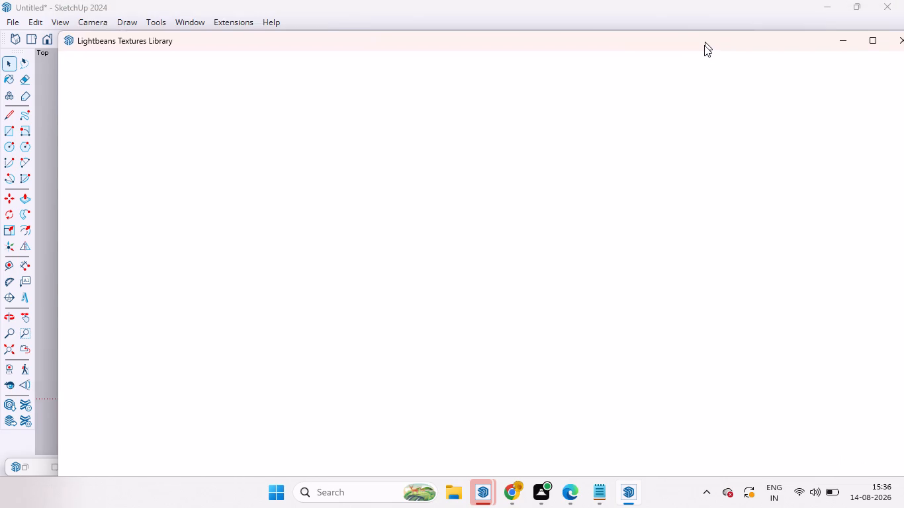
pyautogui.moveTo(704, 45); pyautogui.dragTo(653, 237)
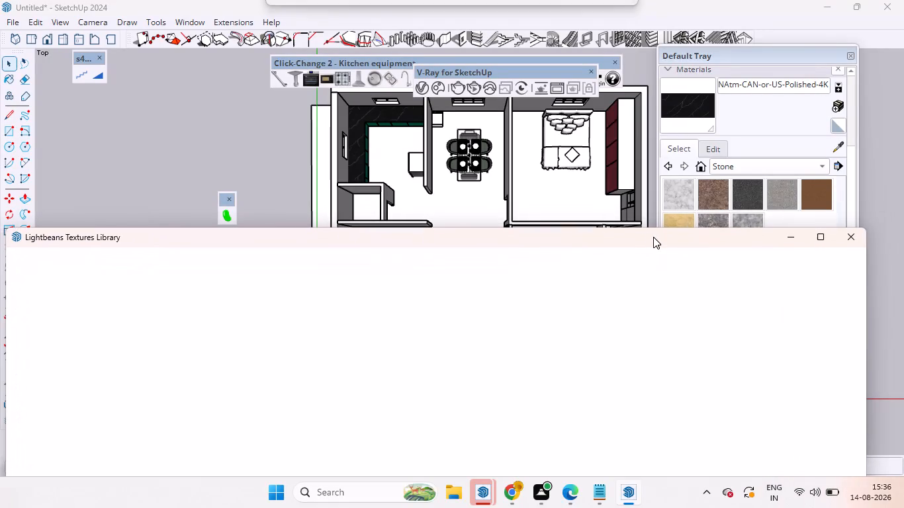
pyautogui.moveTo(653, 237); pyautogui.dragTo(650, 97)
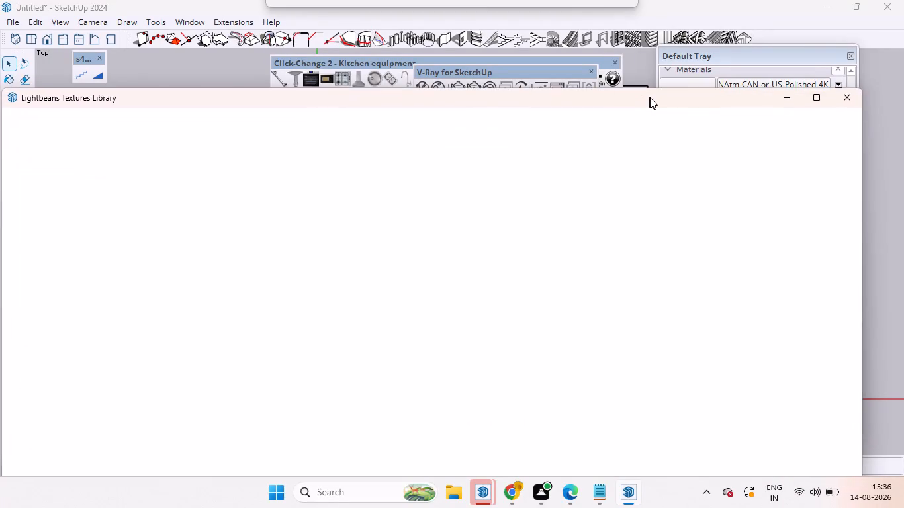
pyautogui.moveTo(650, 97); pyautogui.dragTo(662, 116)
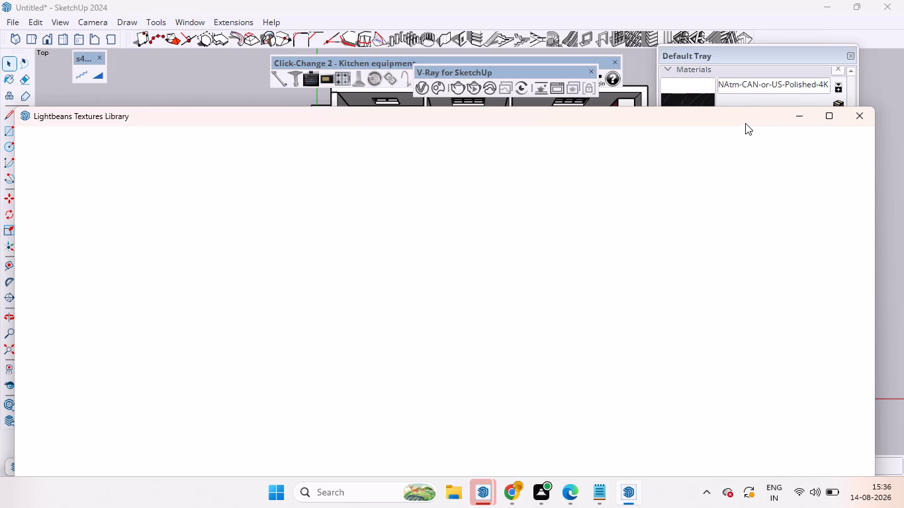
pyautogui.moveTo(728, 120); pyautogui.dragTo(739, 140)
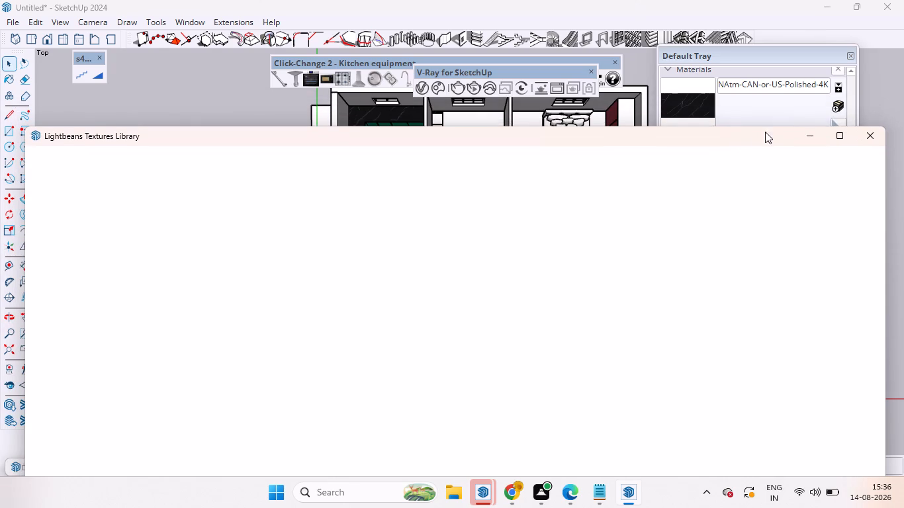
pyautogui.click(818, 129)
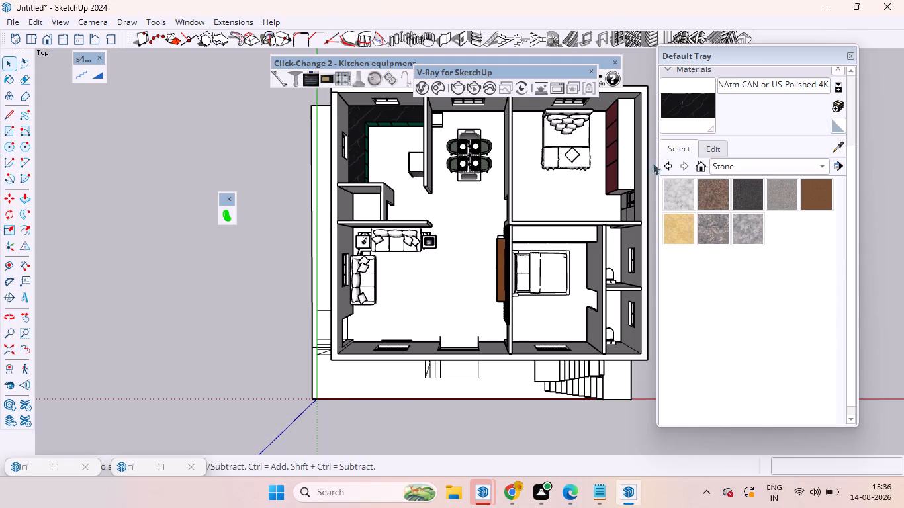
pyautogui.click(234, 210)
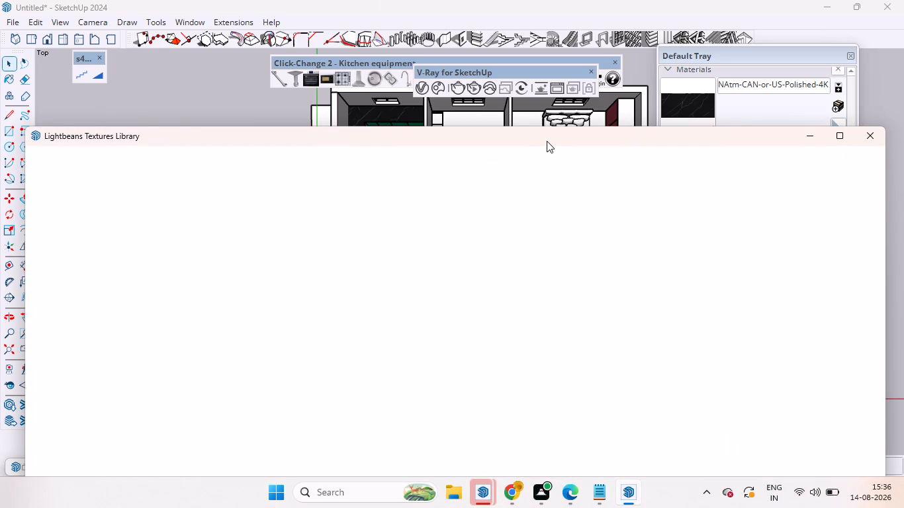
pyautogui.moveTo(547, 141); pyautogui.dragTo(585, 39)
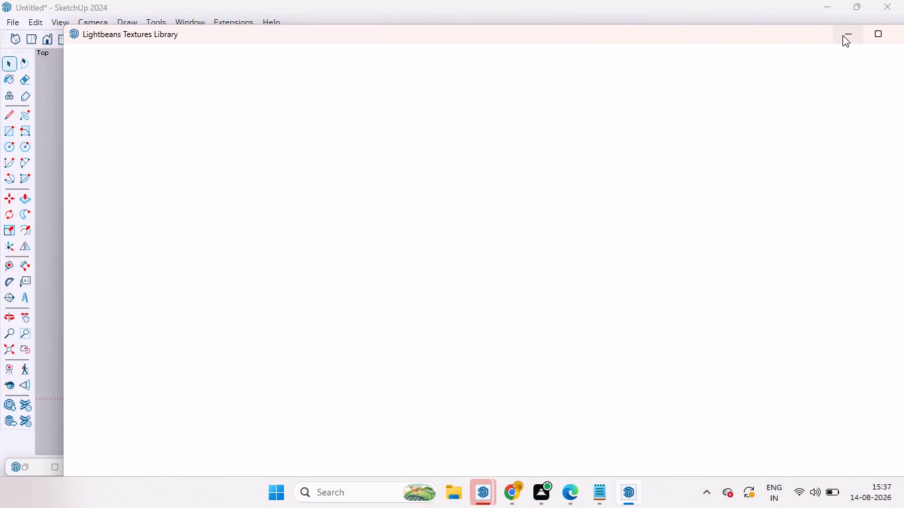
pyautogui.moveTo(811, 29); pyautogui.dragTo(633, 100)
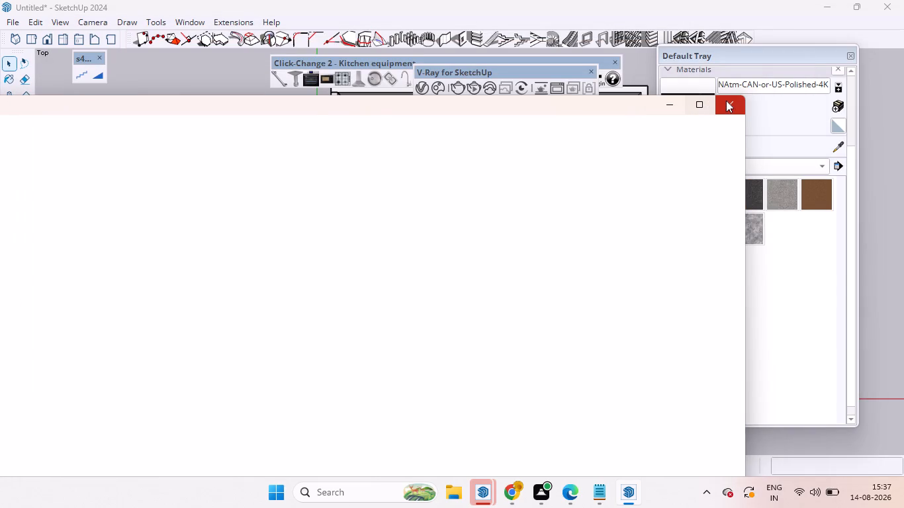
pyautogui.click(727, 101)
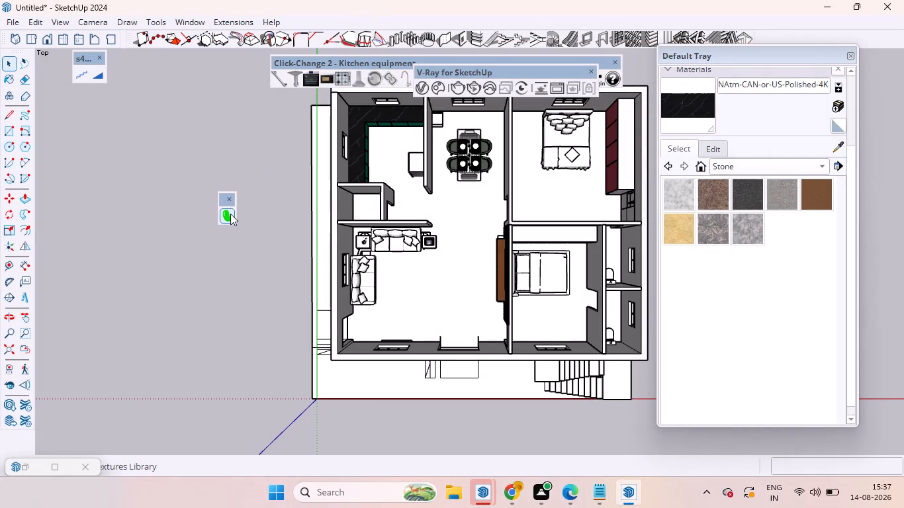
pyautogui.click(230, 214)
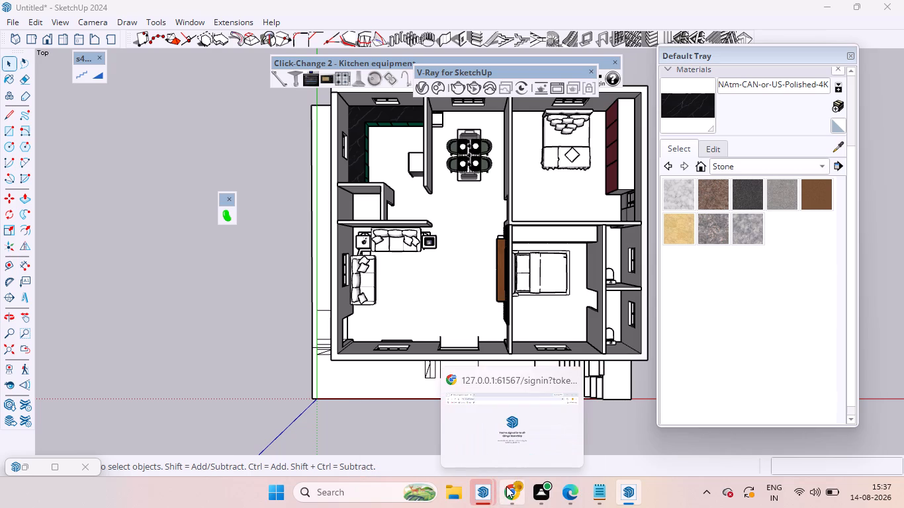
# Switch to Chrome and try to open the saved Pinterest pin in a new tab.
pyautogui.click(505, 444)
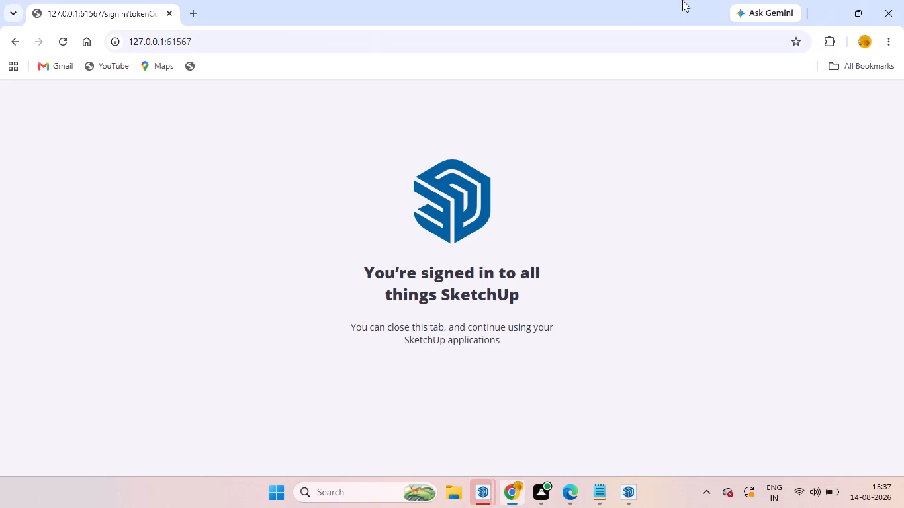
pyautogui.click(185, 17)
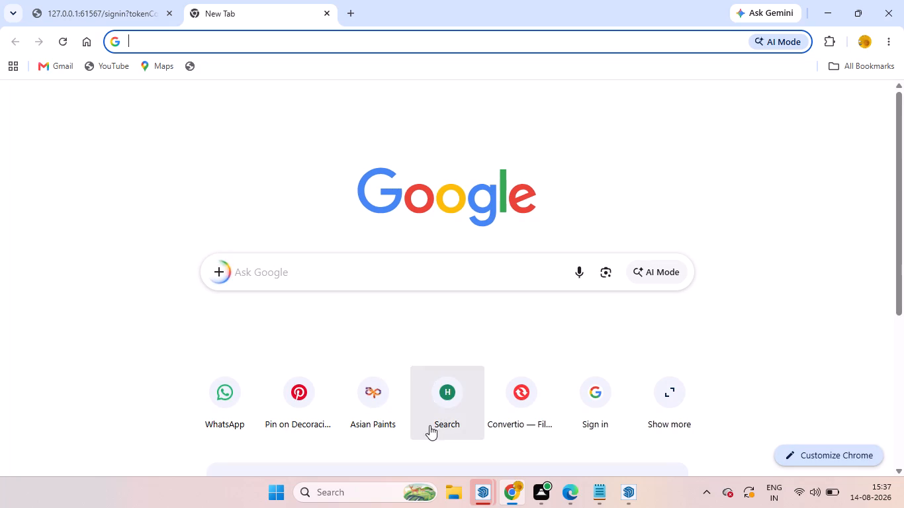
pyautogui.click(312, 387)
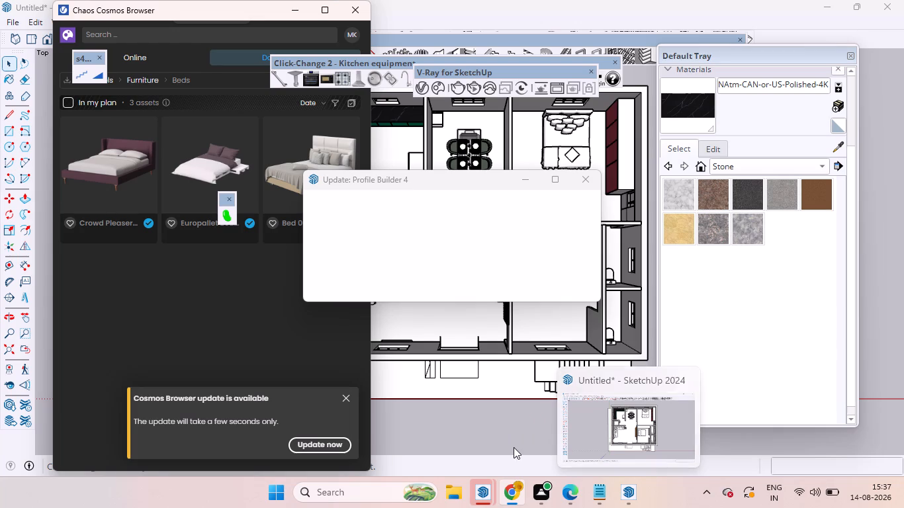
# Return to SketchUp and close the V-Ray for SketchUp, Click-Change 2 Kitchen equipment and 1001bit toolbars.
pyautogui.click(607, 425)
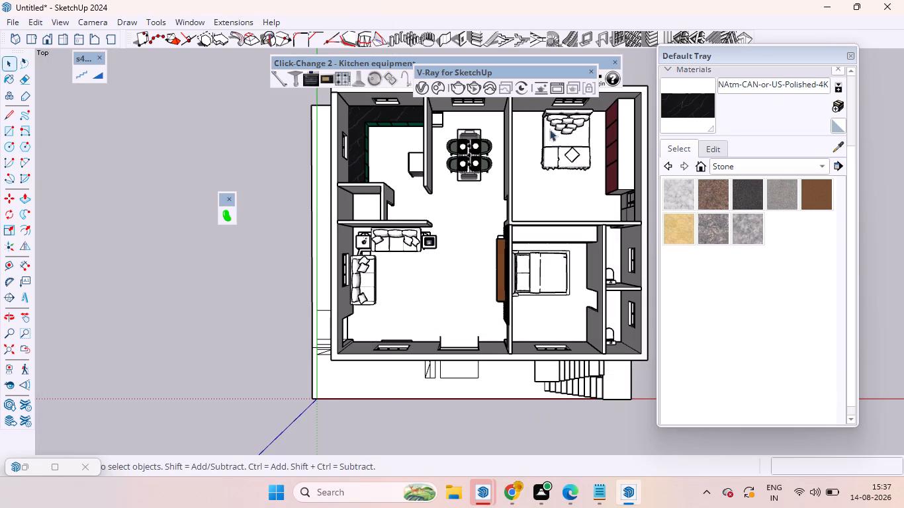
pyautogui.click(592, 68)
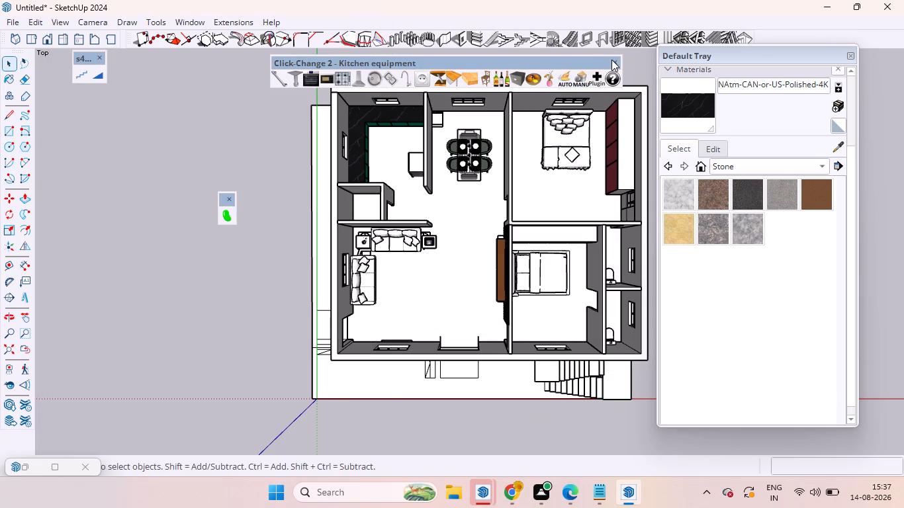
pyautogui.click(613, 62)
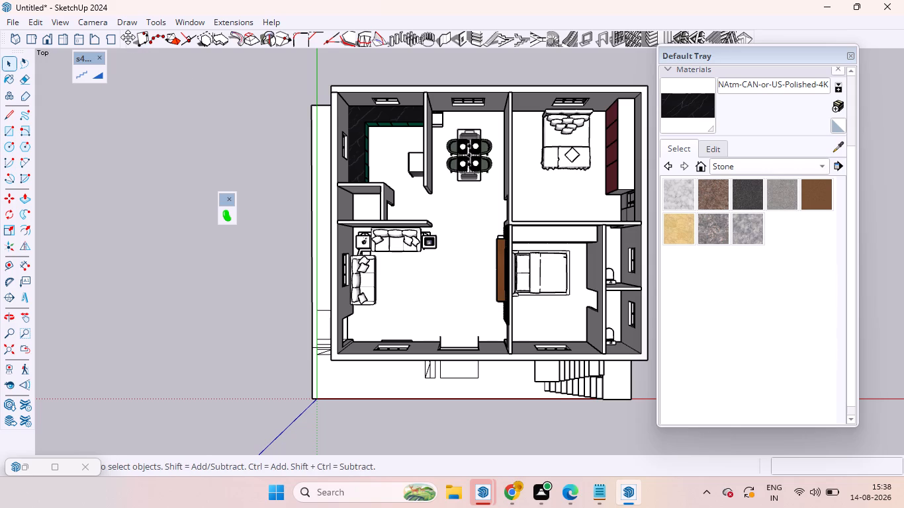
pyautogui.moveTo(128, 37); pyautogui.dragTo(137, 158)
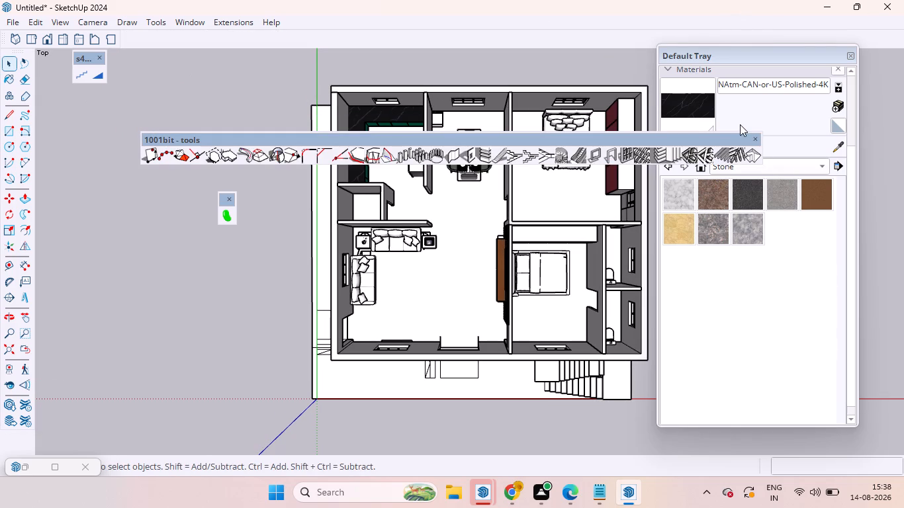
pyautogui.click(756, 138)
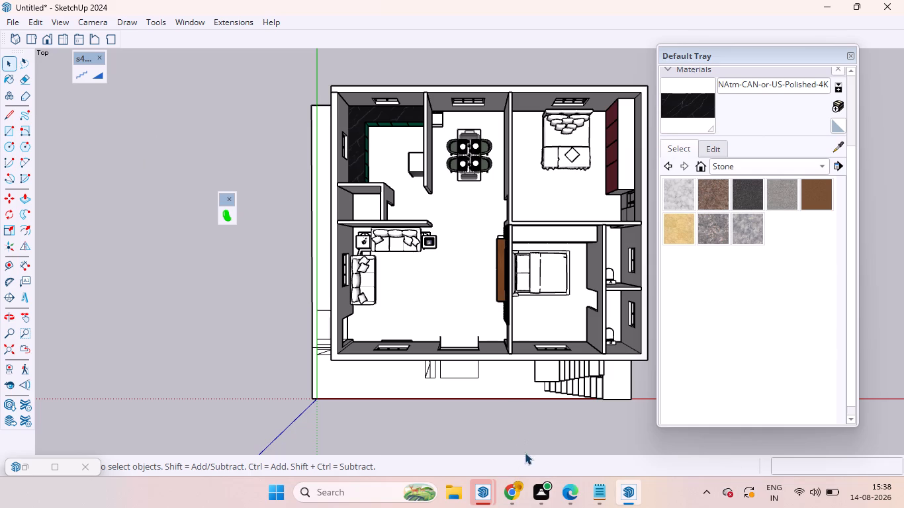
# In Chrome, replace the Pinterest tab with a fresh one, try loading the saved pin again, and return to SketchUp.
pyautogui.click(510, 425)
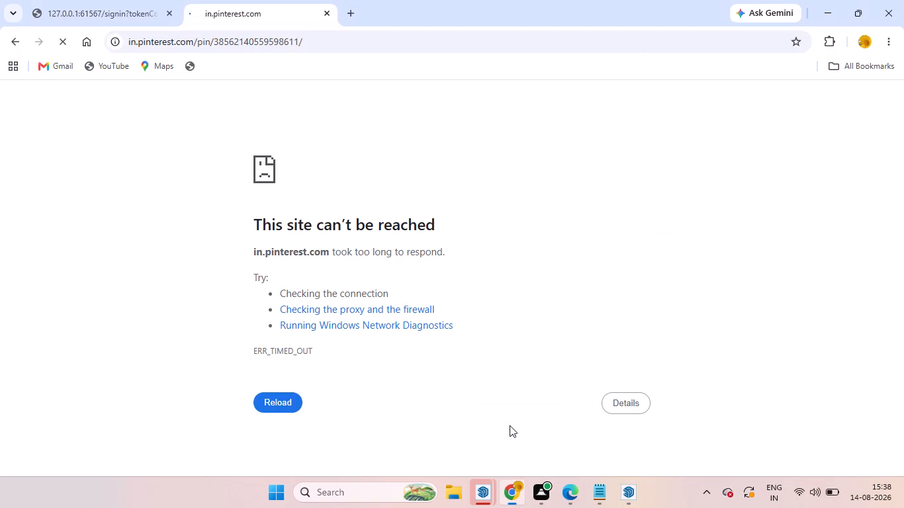
pyautogui.click(332, 9)
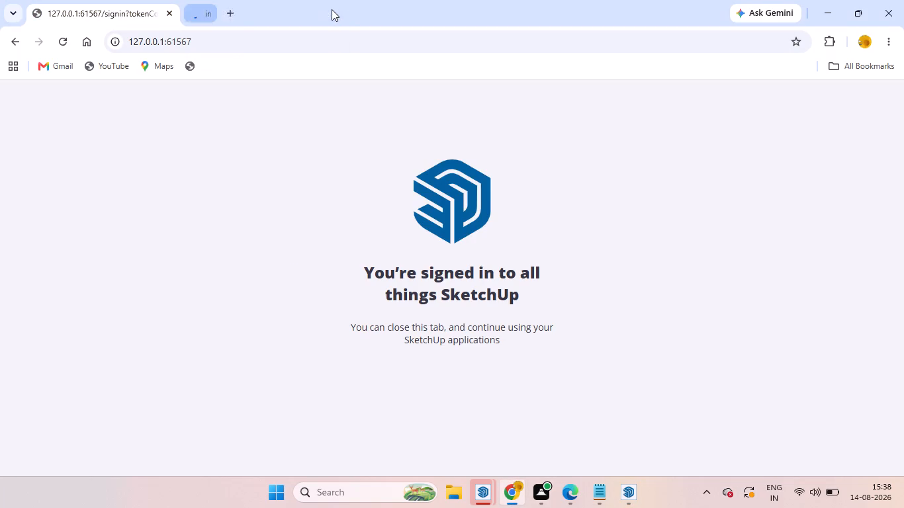
pyautogui.click(191, 15)
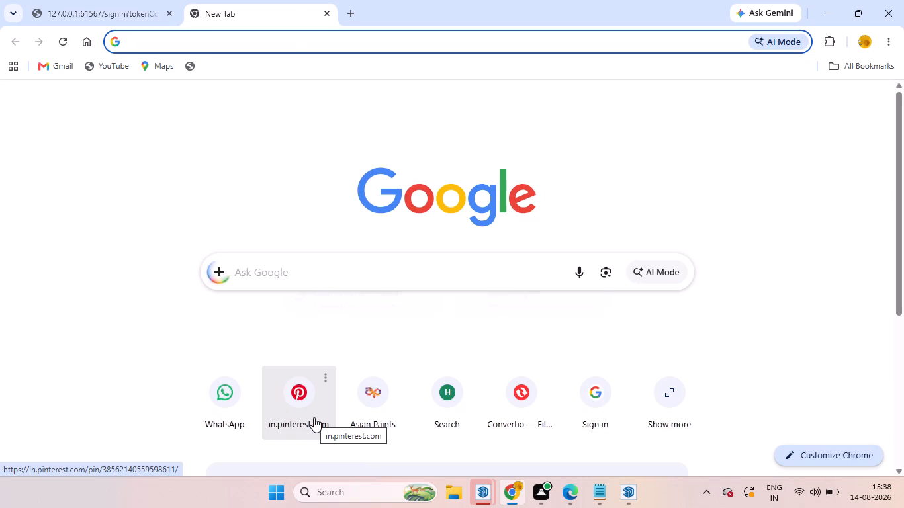
pyautogui.doubleClick(314, 417)
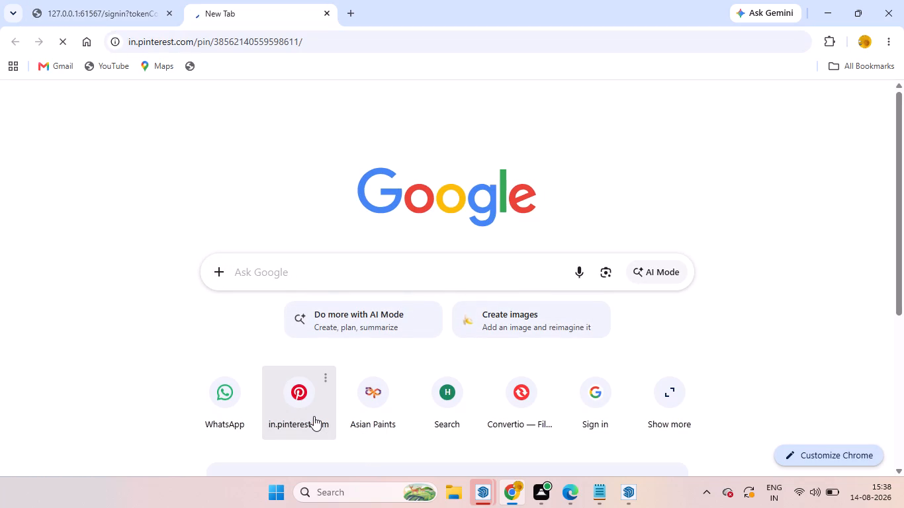
pyautogui.click(281, 403)
pyautogui.click(306, 401)
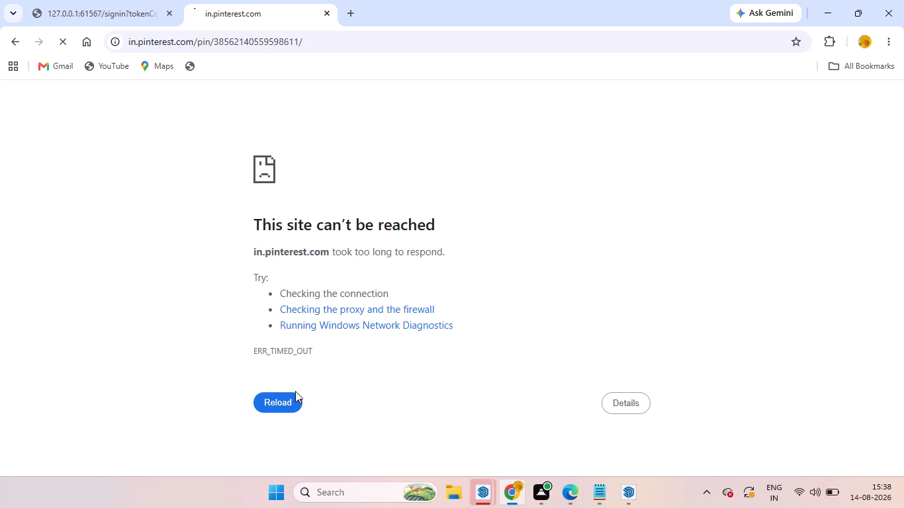
pyautogui.click(281, 406)
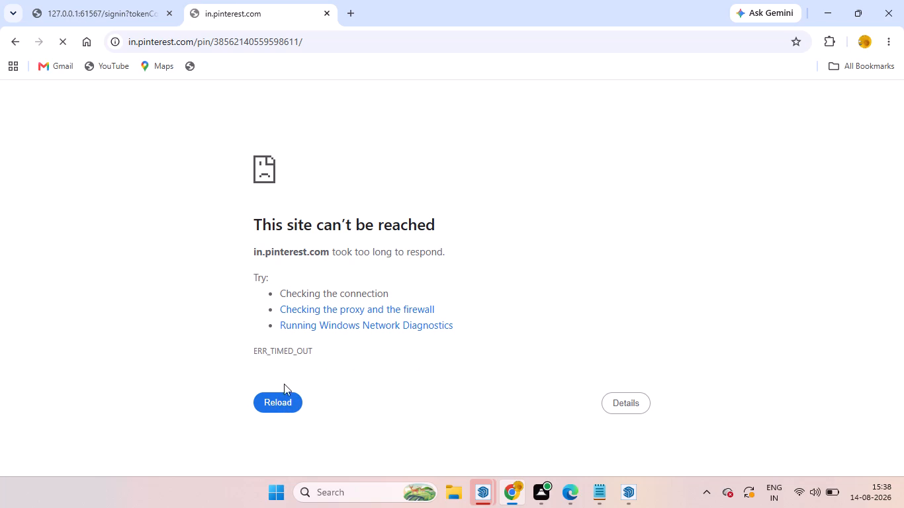
pyautogui.click(284, 400)
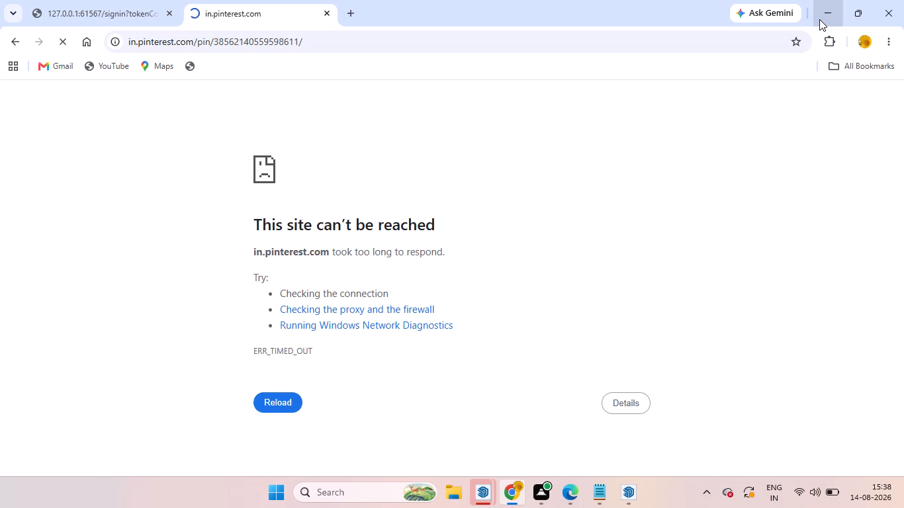
pyautogui.click(819, 19)
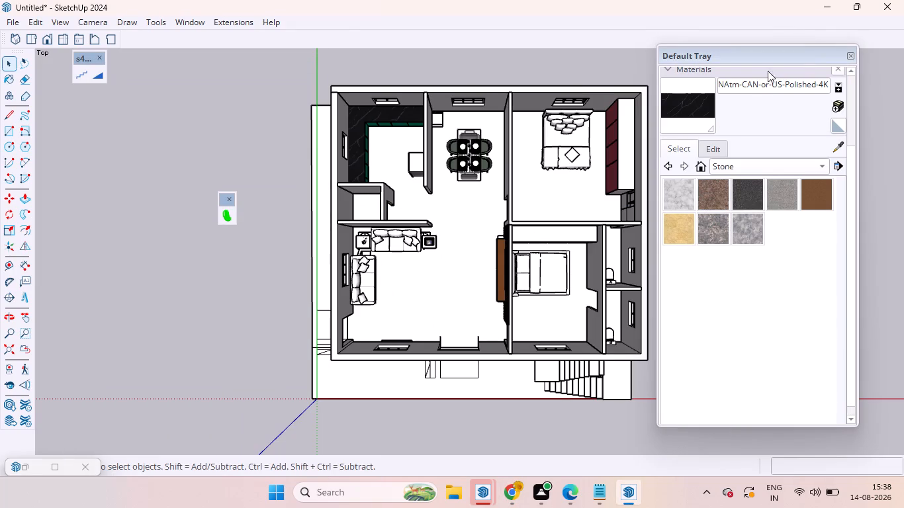
# Move the Default Tray clear of the house model and narrow it so the whole floor plan shows.
pyautogui.moveTo(813, 58); pyautogui.dragTo(836, 114)
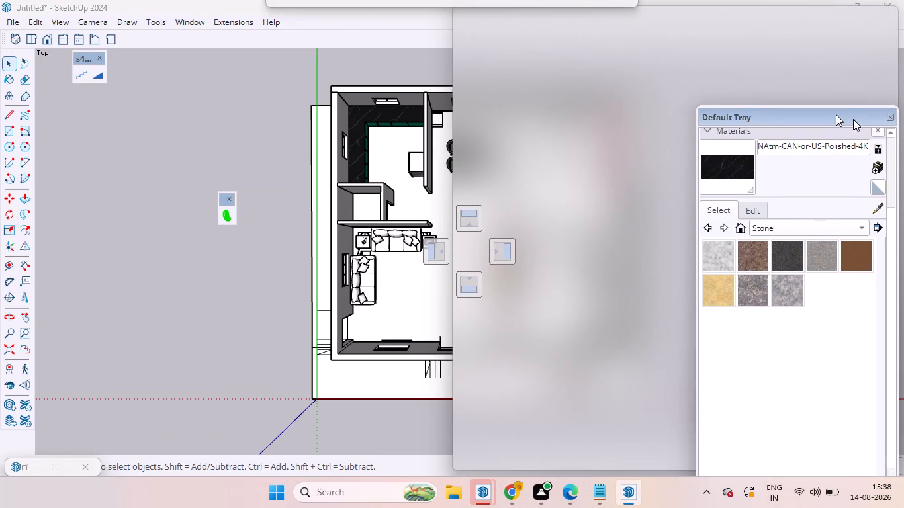
pyautogui.moveTo(836, 114); pyautogui.dragTo(822, 108)
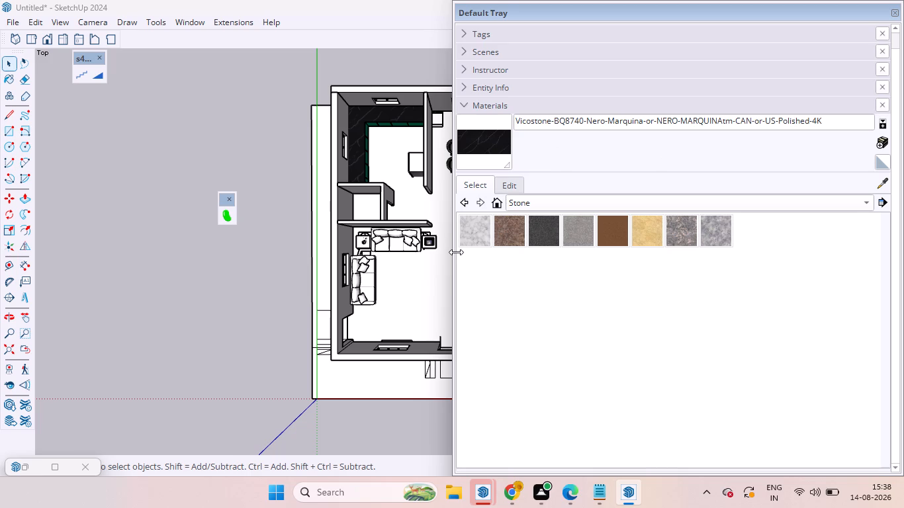
pyautogui.moveTo(456, 251); pyautogui.dragTo(903, 190)
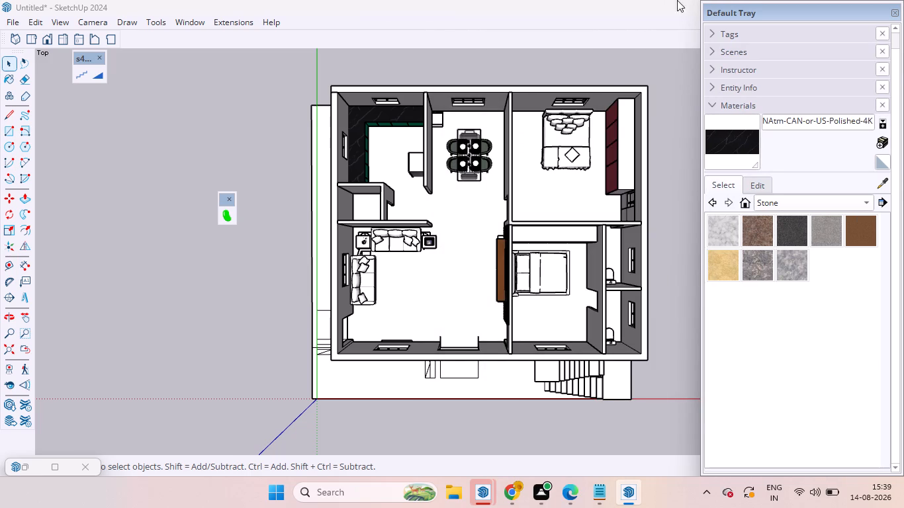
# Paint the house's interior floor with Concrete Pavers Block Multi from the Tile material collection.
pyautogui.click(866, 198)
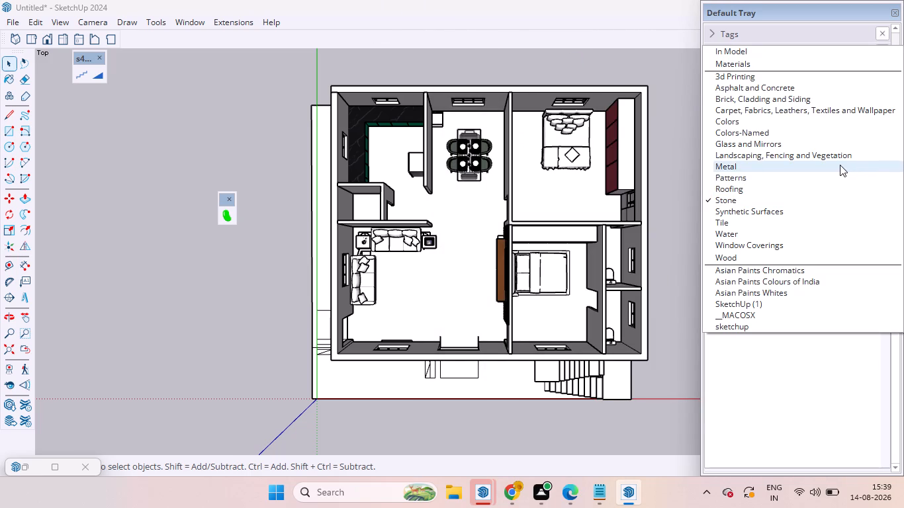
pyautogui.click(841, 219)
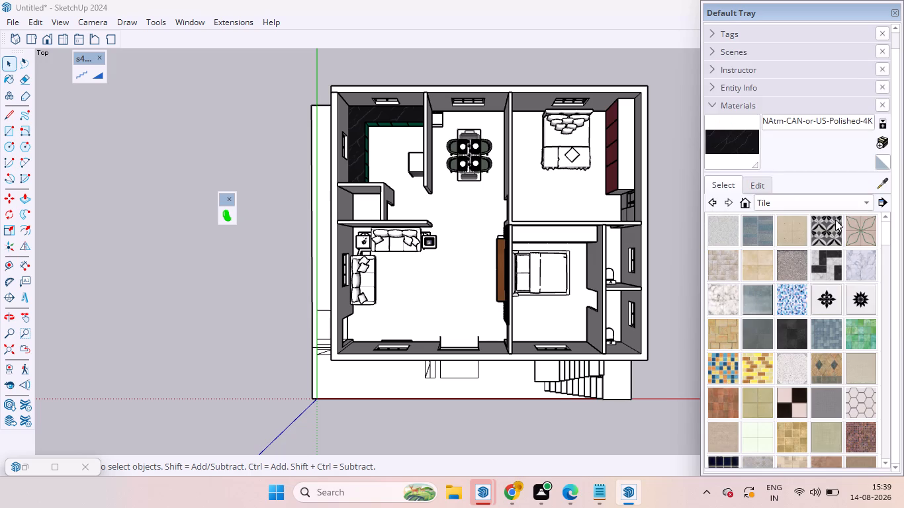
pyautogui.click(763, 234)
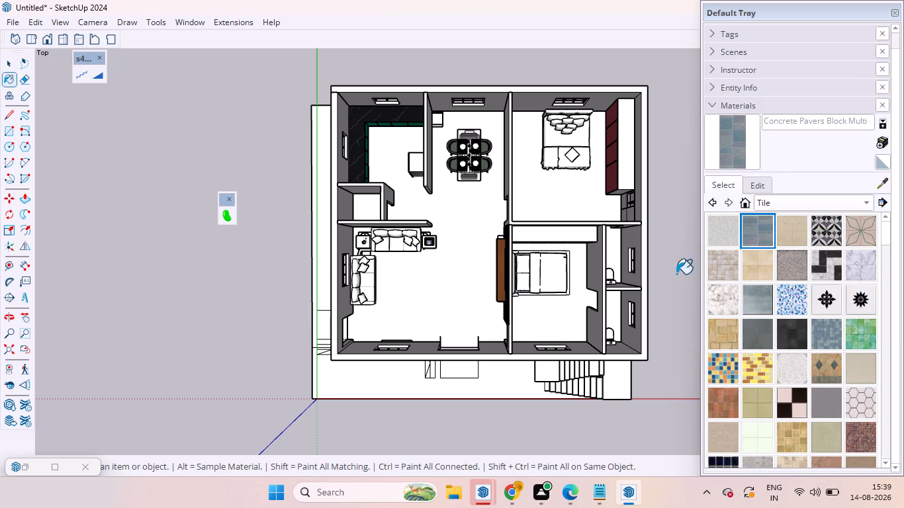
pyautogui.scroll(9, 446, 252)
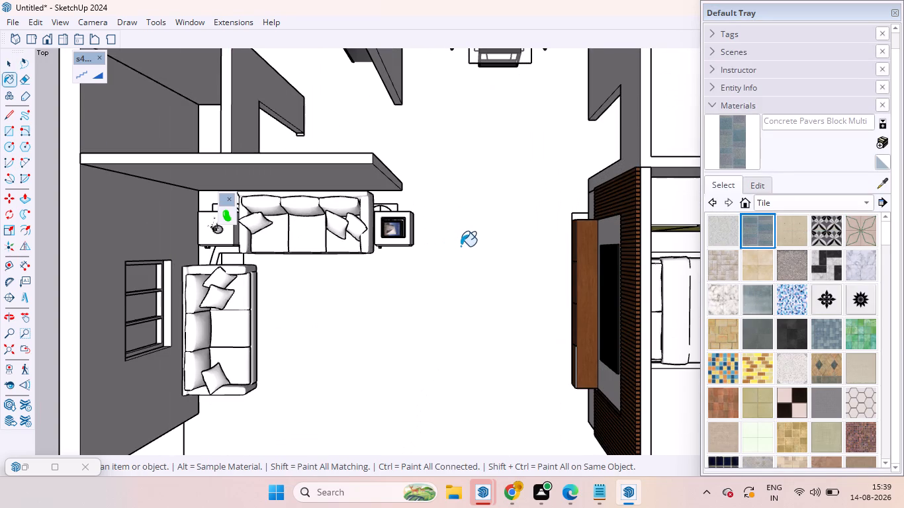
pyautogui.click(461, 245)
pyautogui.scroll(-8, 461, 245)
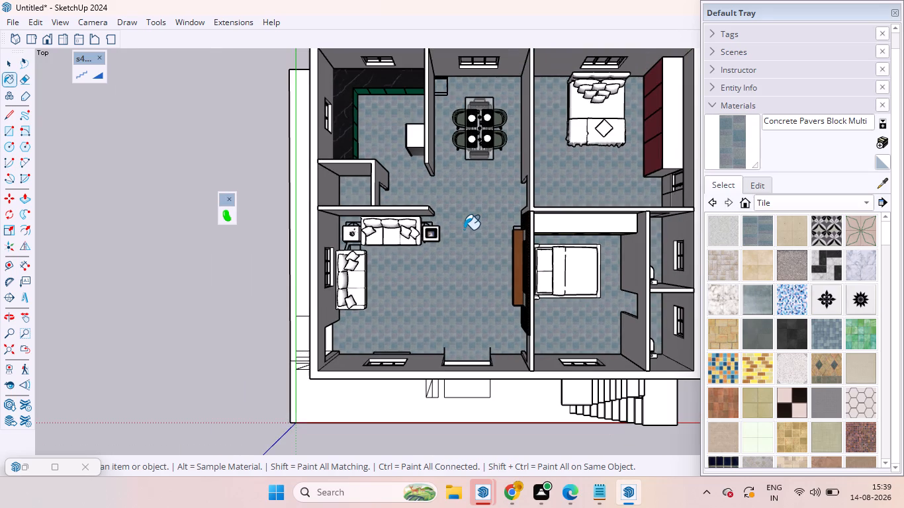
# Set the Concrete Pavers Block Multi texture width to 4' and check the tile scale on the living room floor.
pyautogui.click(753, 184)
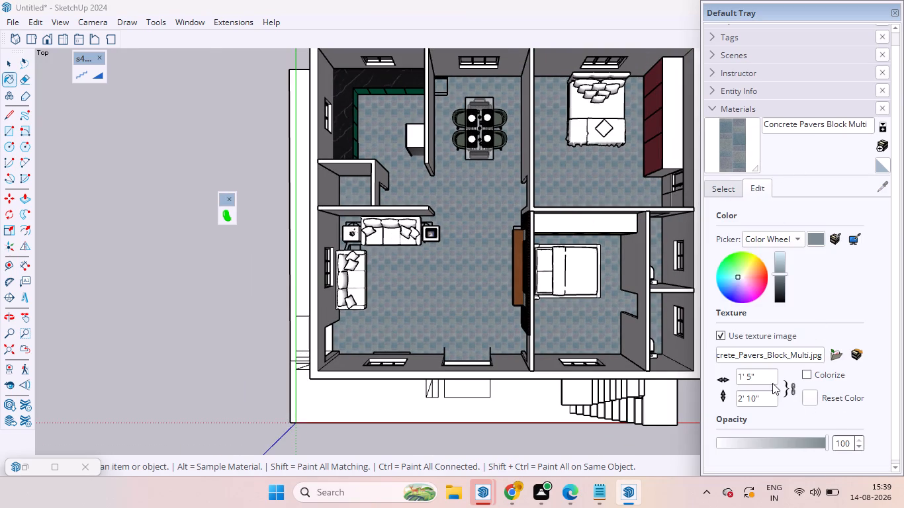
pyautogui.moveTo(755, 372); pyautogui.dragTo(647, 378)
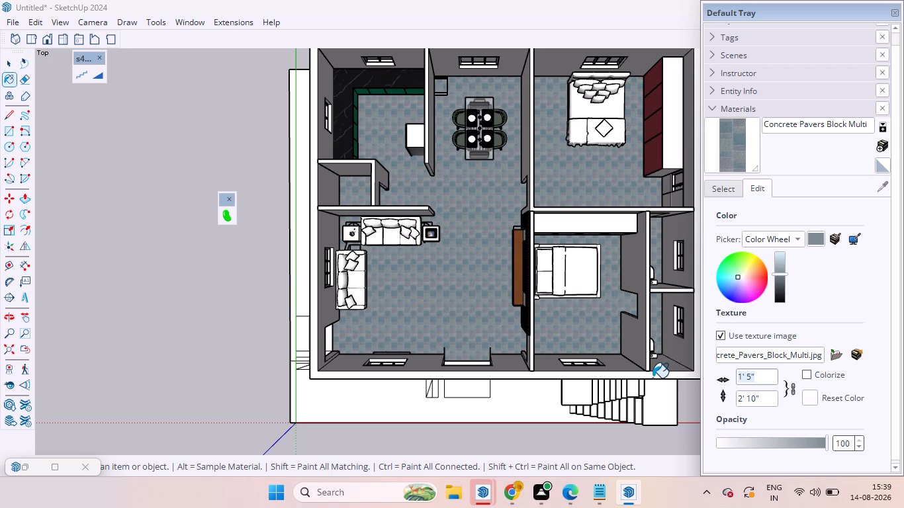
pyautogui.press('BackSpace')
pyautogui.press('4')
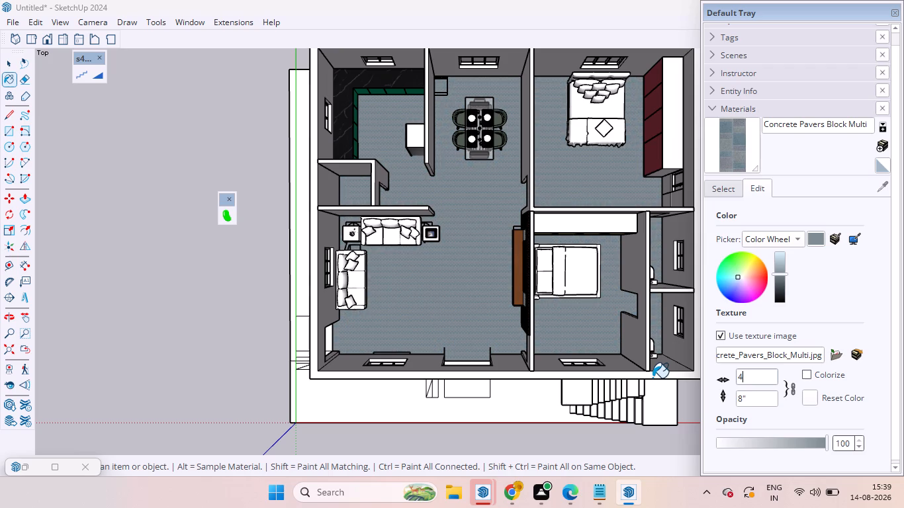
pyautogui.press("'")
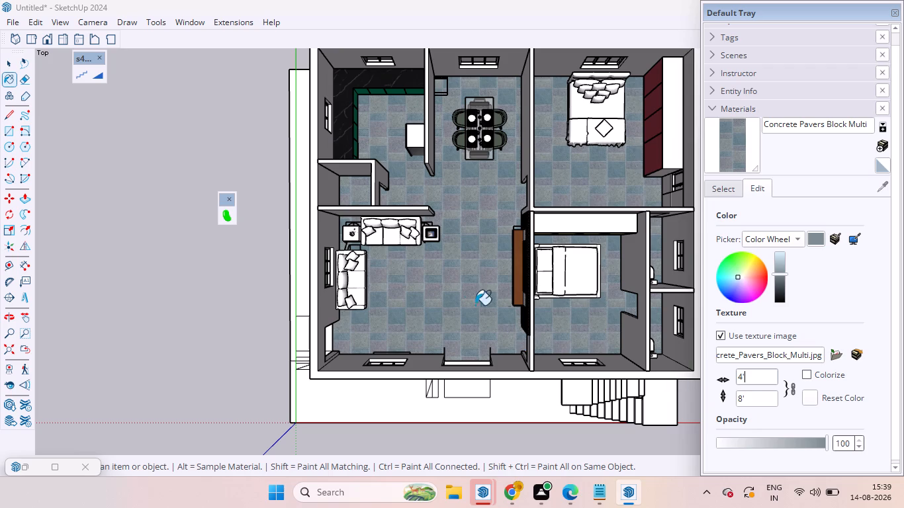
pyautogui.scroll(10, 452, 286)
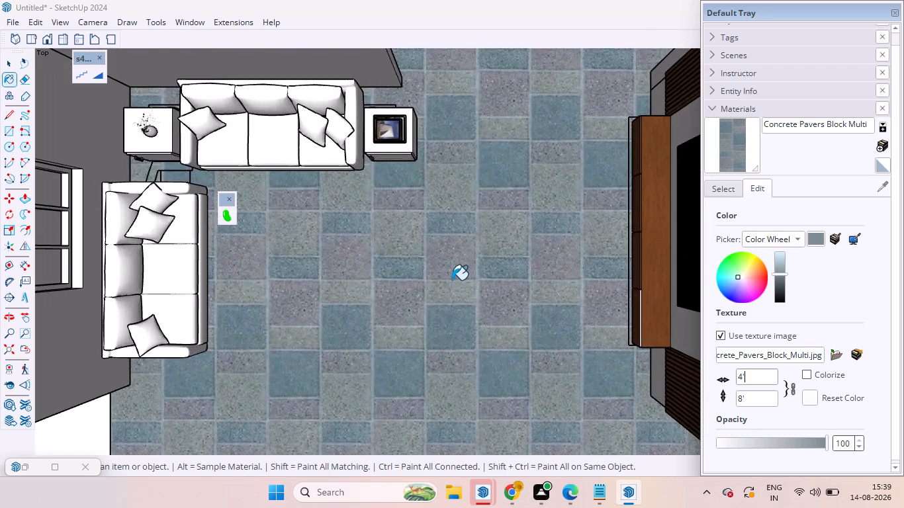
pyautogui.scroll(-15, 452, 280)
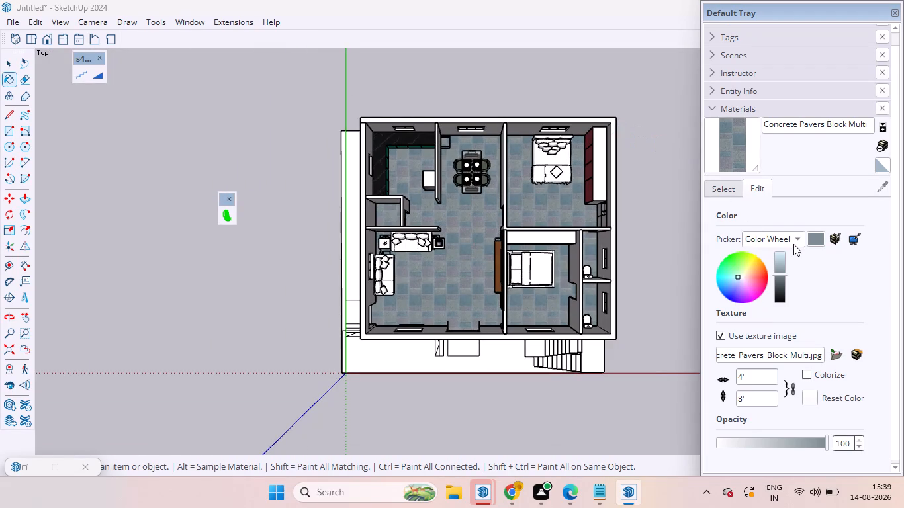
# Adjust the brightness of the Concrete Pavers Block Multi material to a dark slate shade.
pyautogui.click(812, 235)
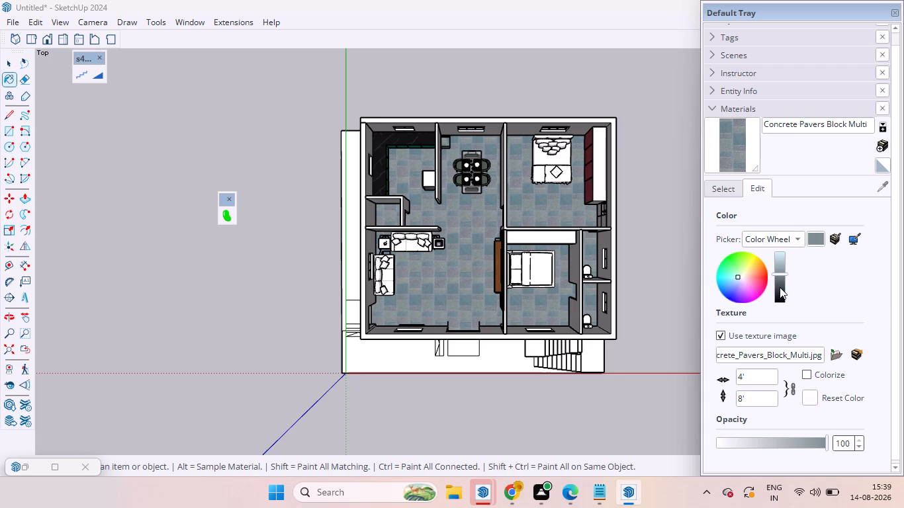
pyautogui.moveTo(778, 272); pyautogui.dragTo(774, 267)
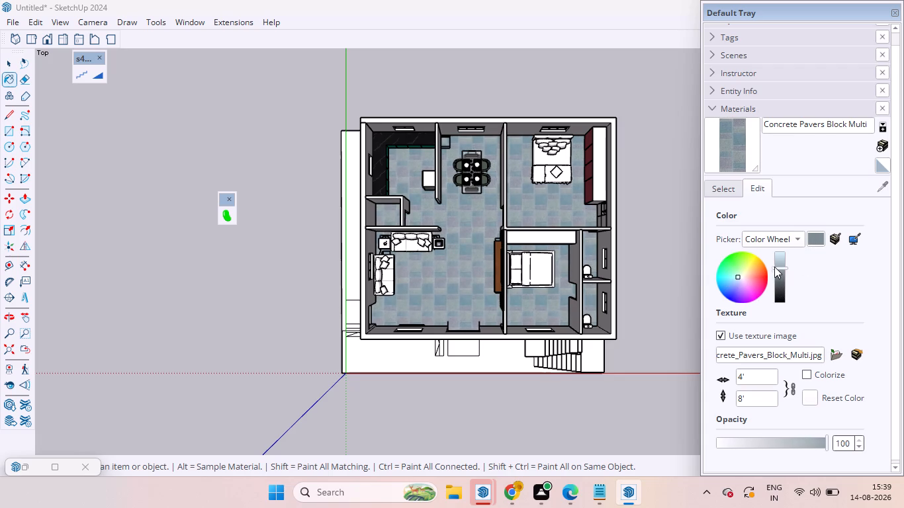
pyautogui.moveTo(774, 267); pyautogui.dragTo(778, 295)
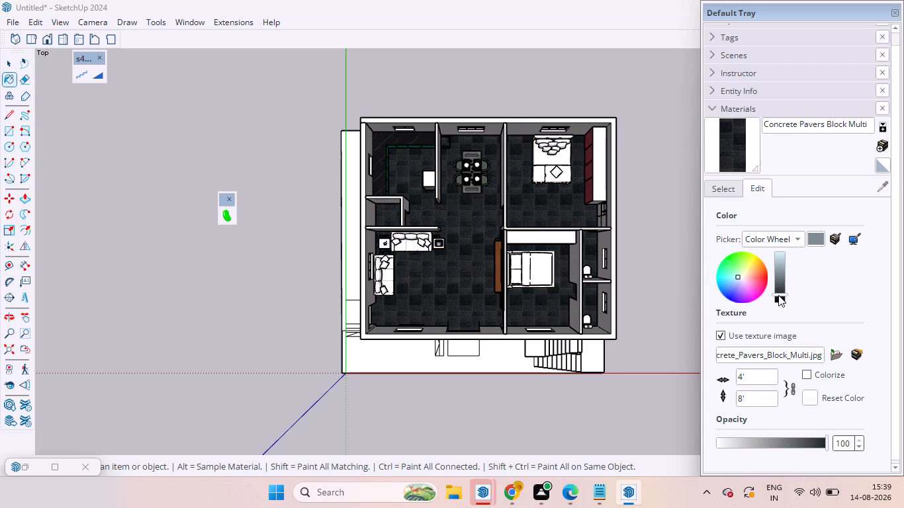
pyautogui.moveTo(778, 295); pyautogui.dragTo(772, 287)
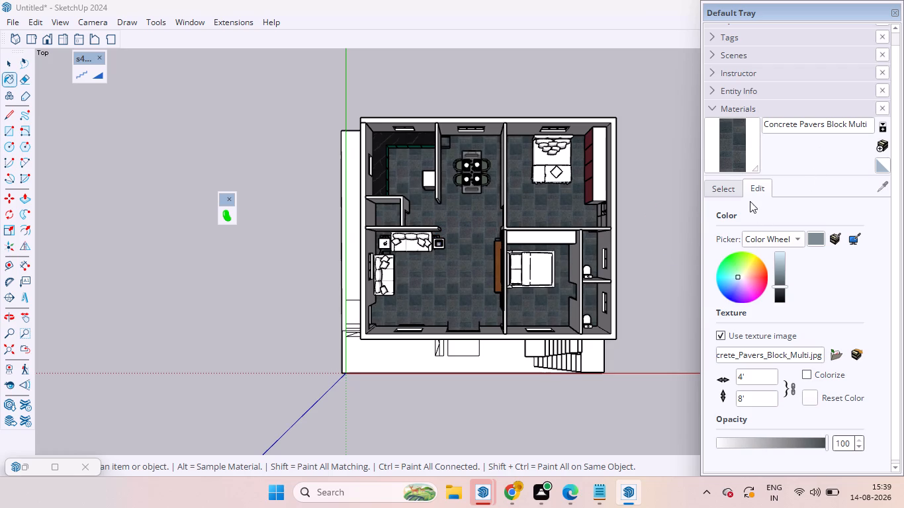
# Repaint the house's interior floor with Tile Large Brown from the Tile material collection.
pyautogui.click(708, 192)
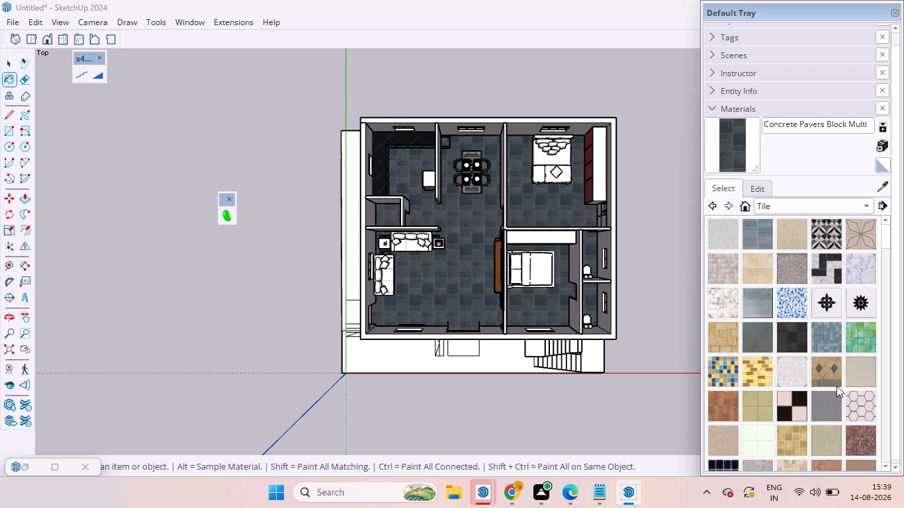
pyautogui.scroll(-3, 811, 312)
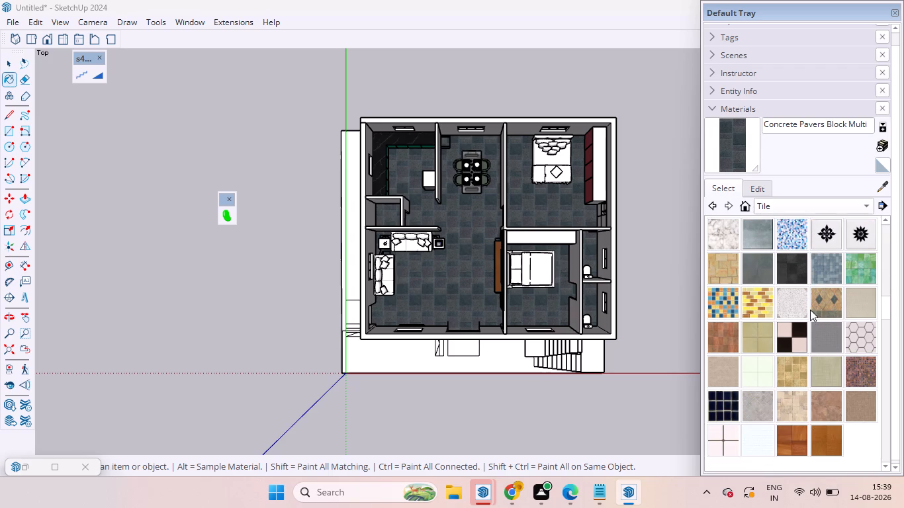
pyautogui.scroll(-4, 810, 310)
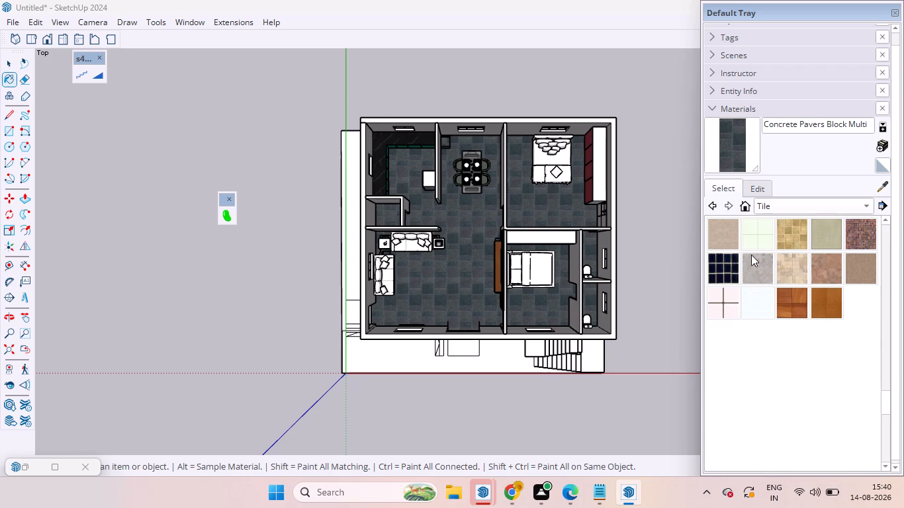
pyautogui.click(754, 273)
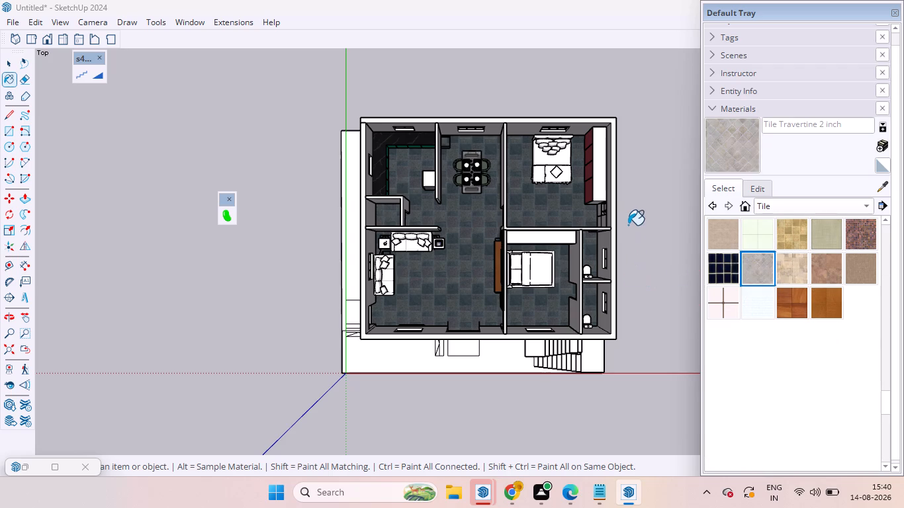
pyautogui.press('space')
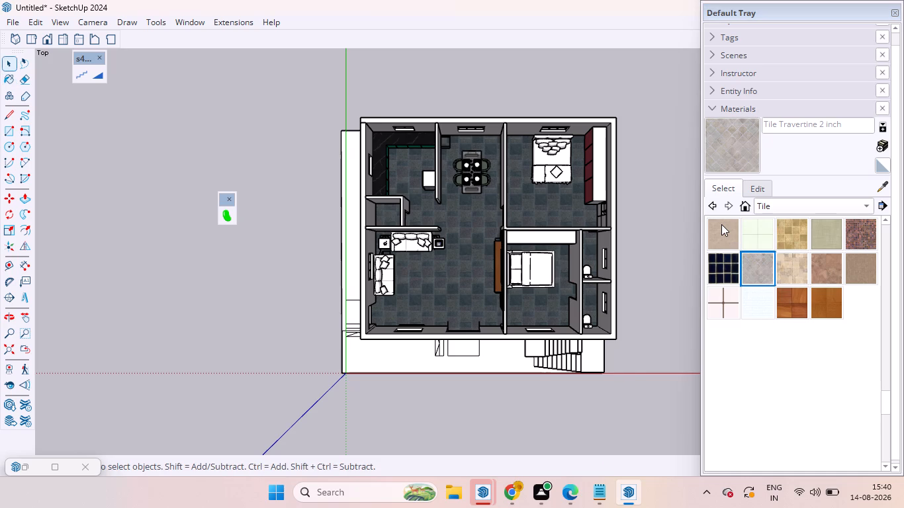
pyautogui.click(727, 239)
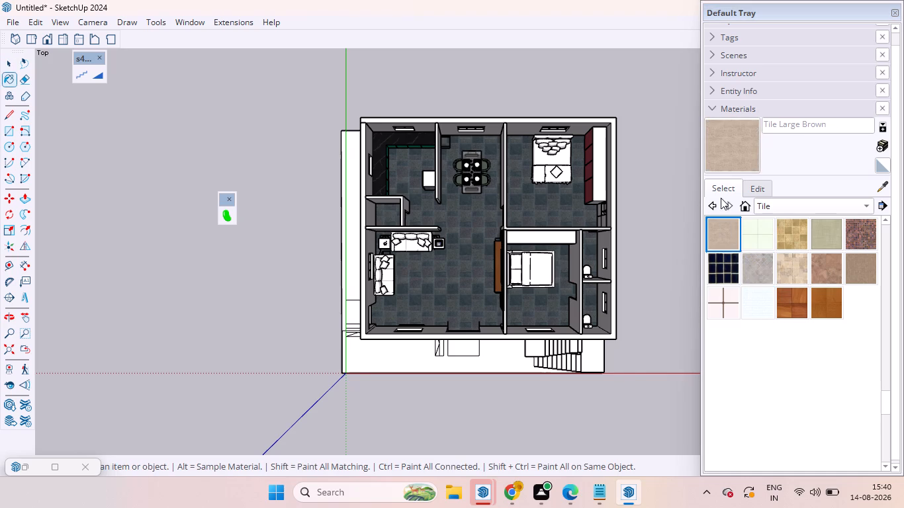
pyautogui.click(727, 138)
pyautogui.click(480, 241)
pyautogui.scroll(2, 488, 249)
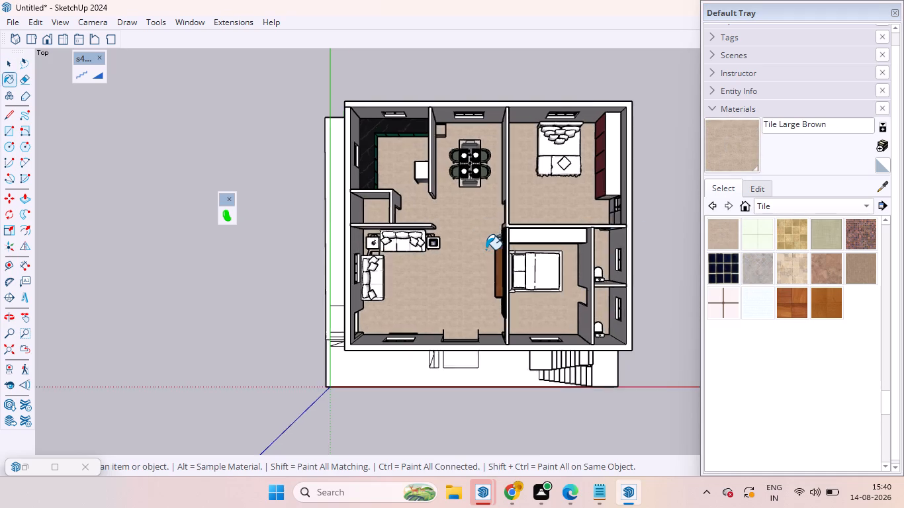
pyautogui.scroll(8, 486, 249)
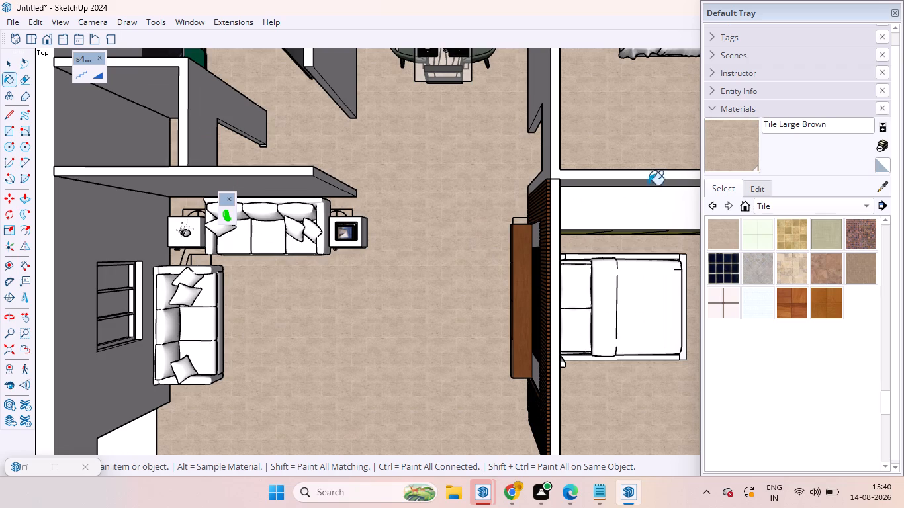
# Set the Tile Large Brown texture width to 7' and check the floor across the whole plan.
pyautogui.click(766, 193)
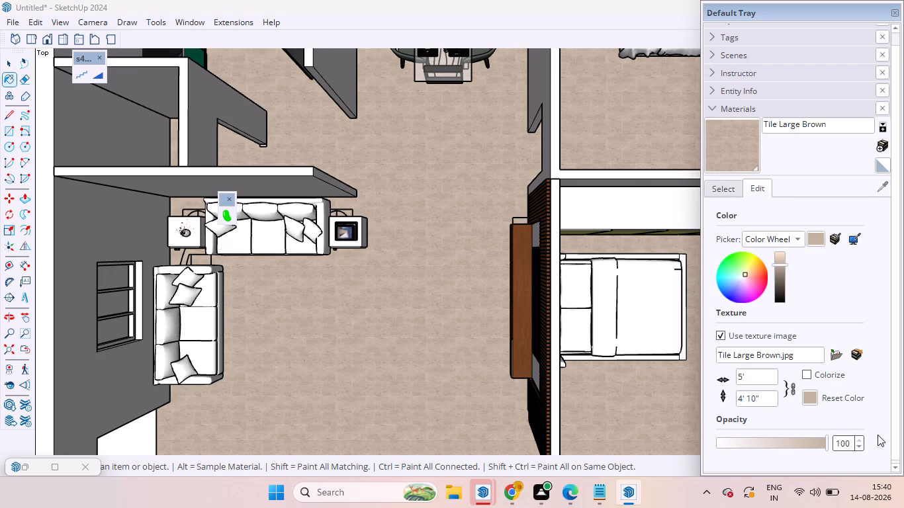
pyautogui.moveTo(758, 375); pyautogui.dragTo(741, 375)
pyautogui.press('BackSpace')
pyautogui.press('BackSpace')
pyautogui.write("7'")
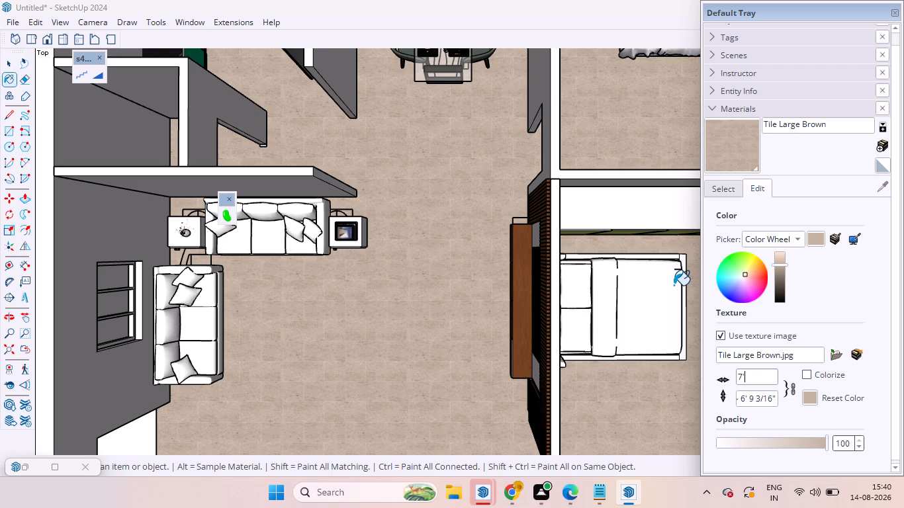
pyautogui.press('Return')
pyautogui.scroll(-5, 337, 290)
pyautogui.scroll(-3, 396, 268)
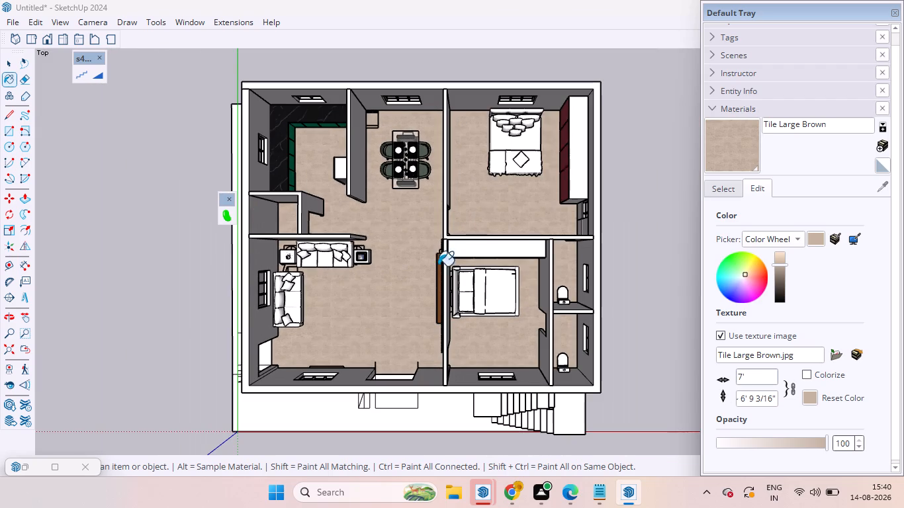
# Examine the Tile Large Brown floor up close around the living room sofas and the kitchen.
pyautogui.press('space')
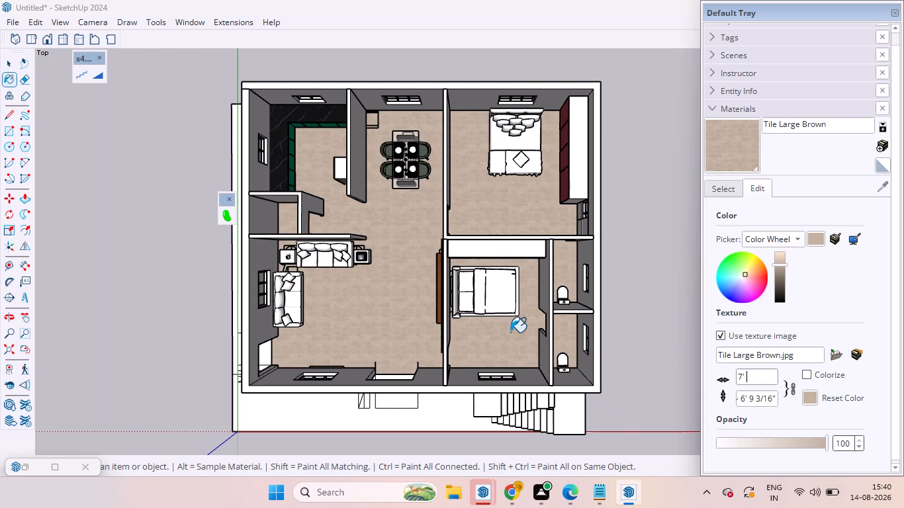
pyautogui.press('space')
pyautogui.click(9, 64)
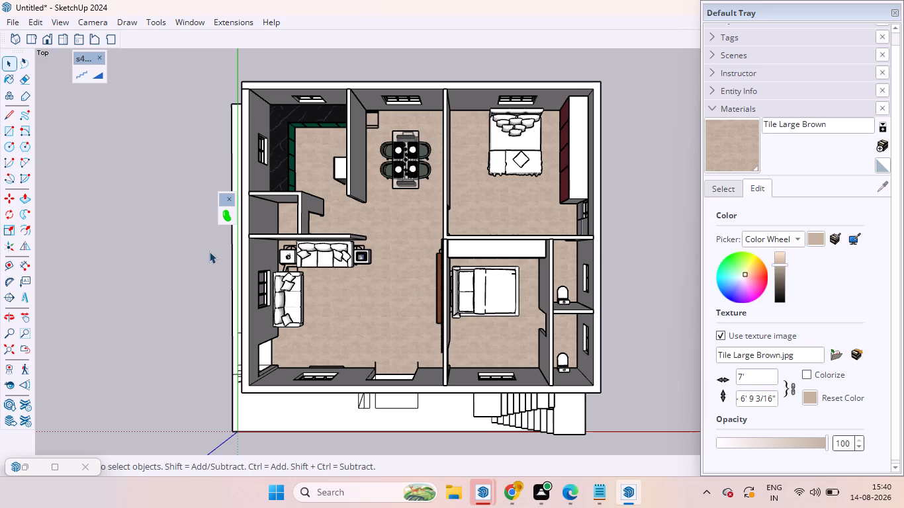
pyautogui.scroll(4, 224, 255)
pyautogui.scroll(11, 373, 245)
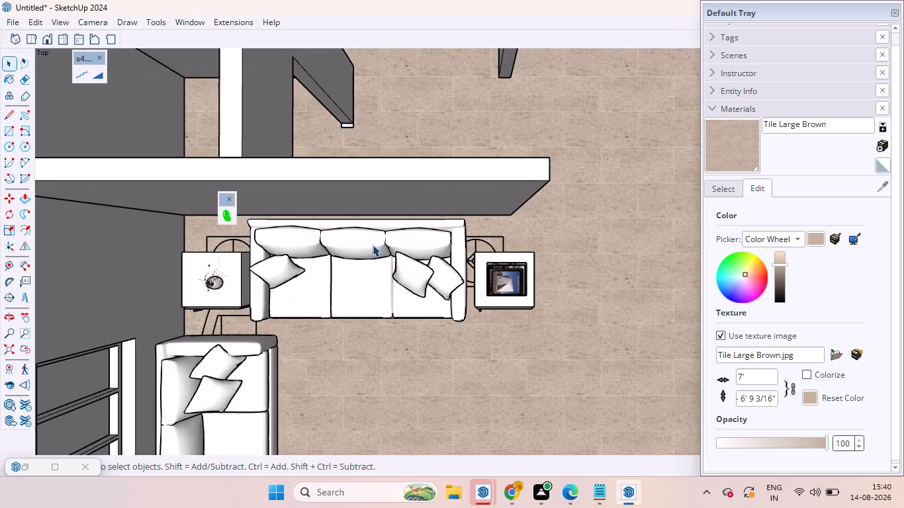
pyautogui.scroll(-4, 373, 244)
pyautogui.scroll(2, 412, 244)
pyautogui.scroll(-10, 414, 244)
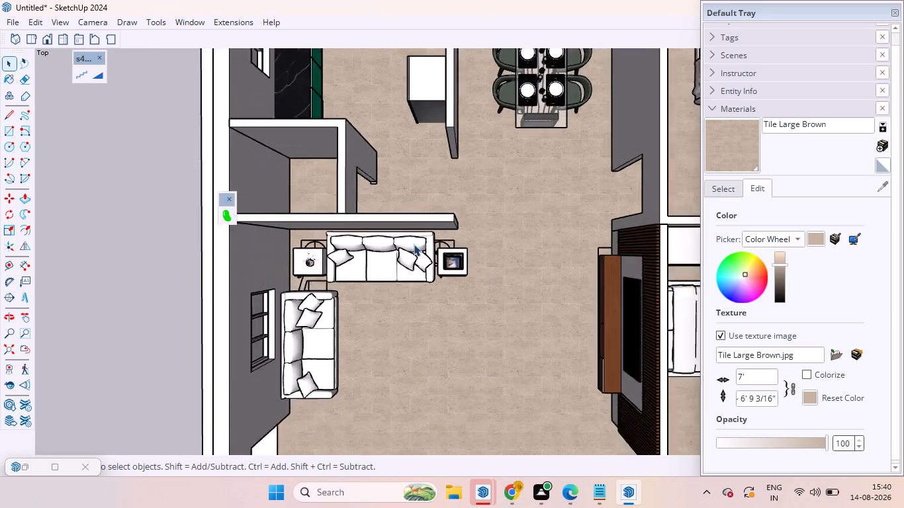
pyautogui.scroll(-8, 414, 244)
pyautogui.scroll(11, 347, 118)
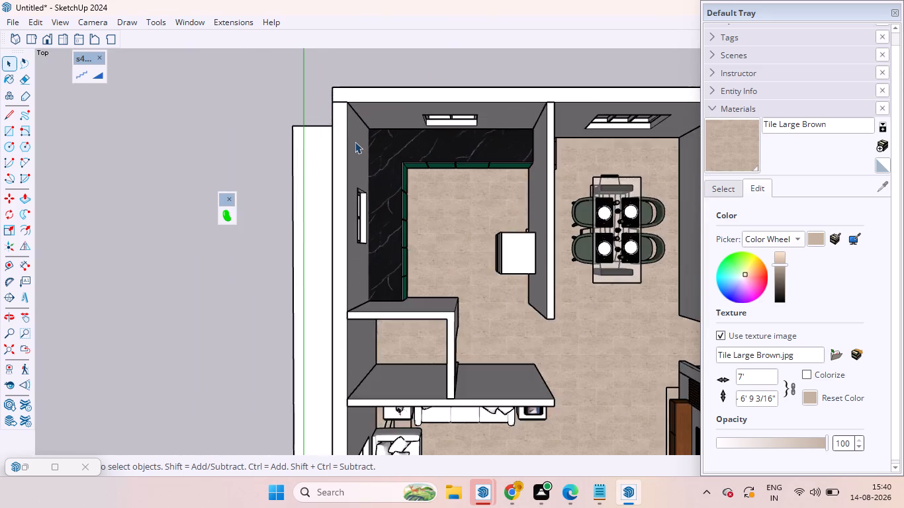
pyautogui.scroll(11, 355, 142)
pyautogui.scroll(-18, 369, 141)
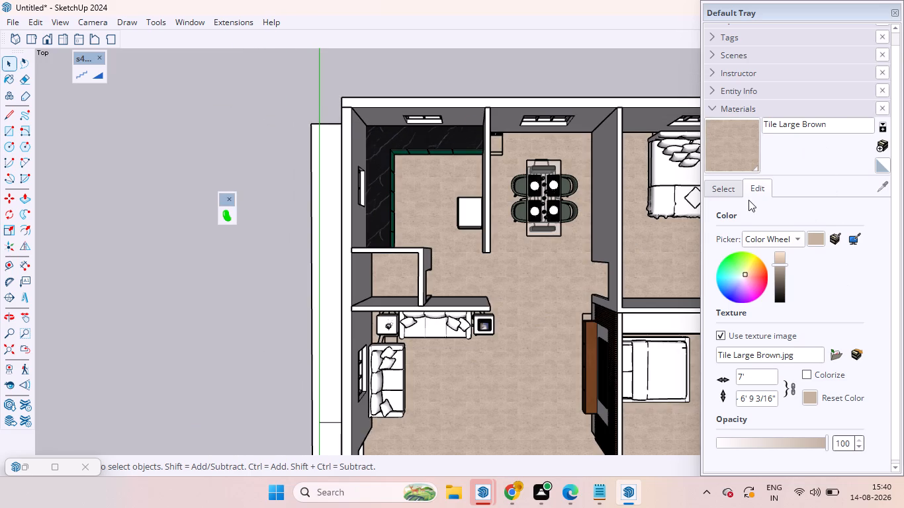
# Open the Asian Paints Chromatics collection in the material library.
pyautogui.click(717, 185)
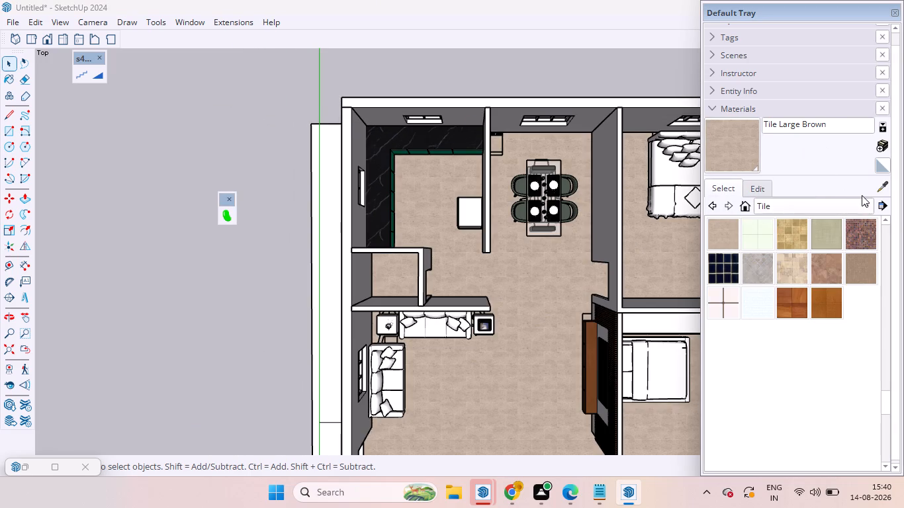
pyautogui.click(862, 202)
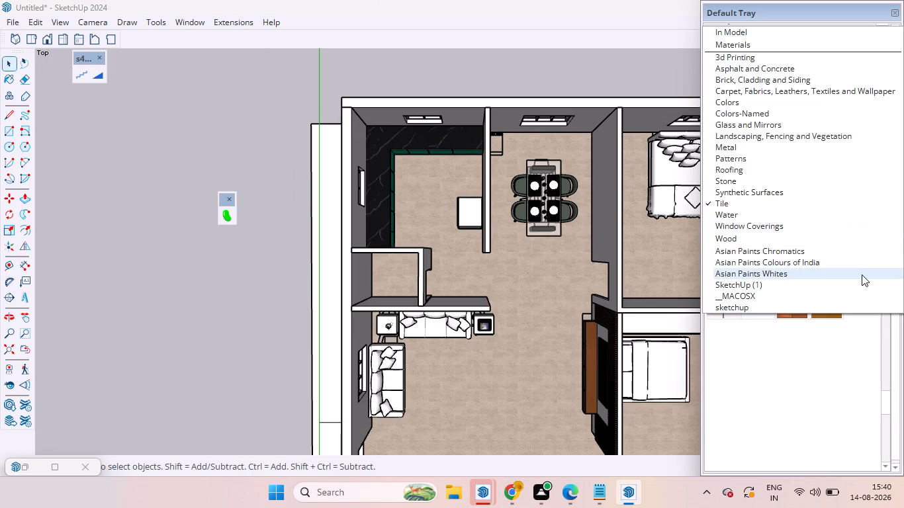
pyautogui.click(816, 253)
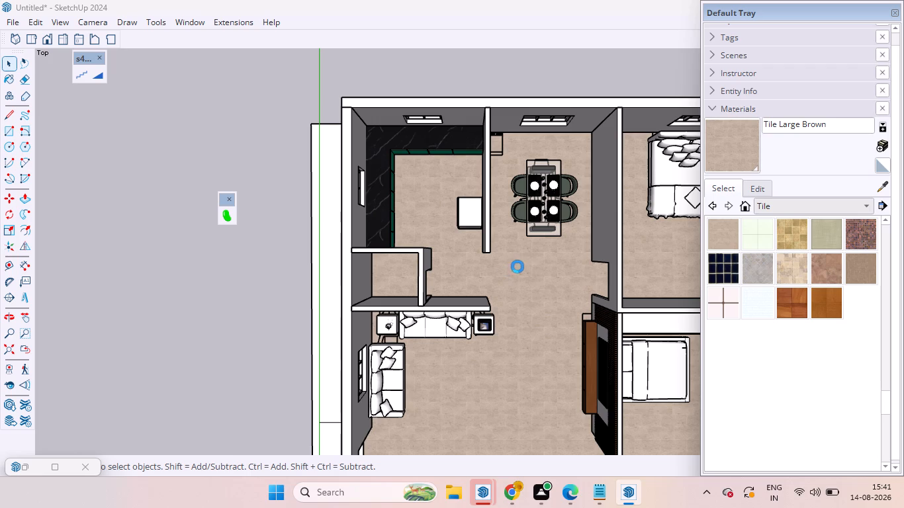
pyautogui.scroll(4, 525, 264)
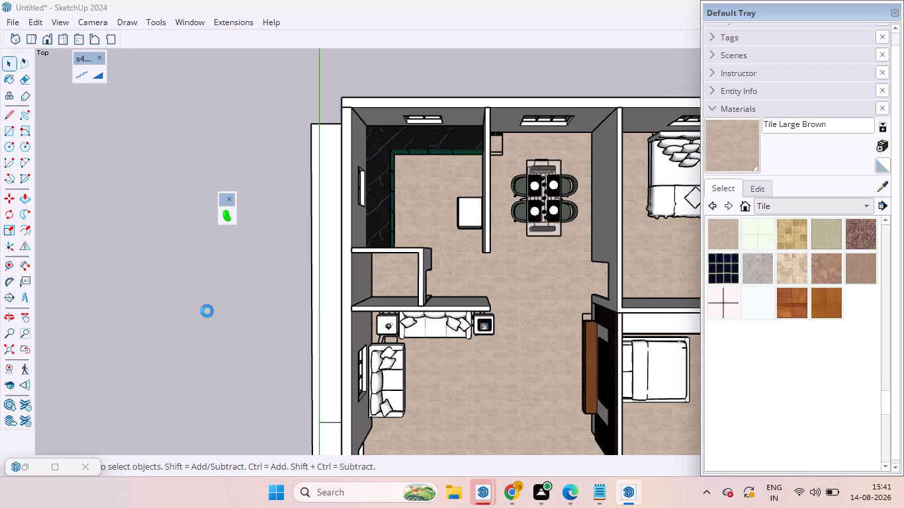
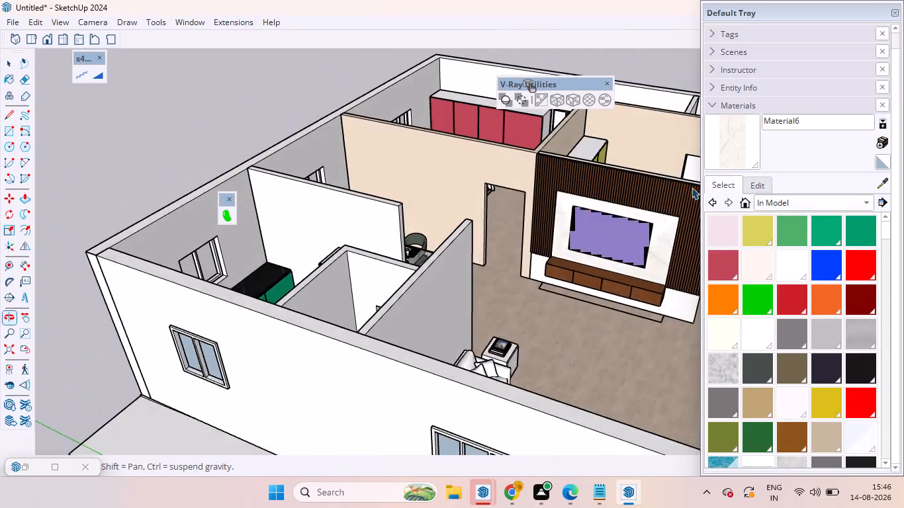
# Erase the marble-textured panel face around the TV on the living room's slatted wall.
pyautogui.scroll(6, 695, 183)
pyautogui.scroll(5, 596, 252)
pyautogui.scroll(-1, 530, 264)
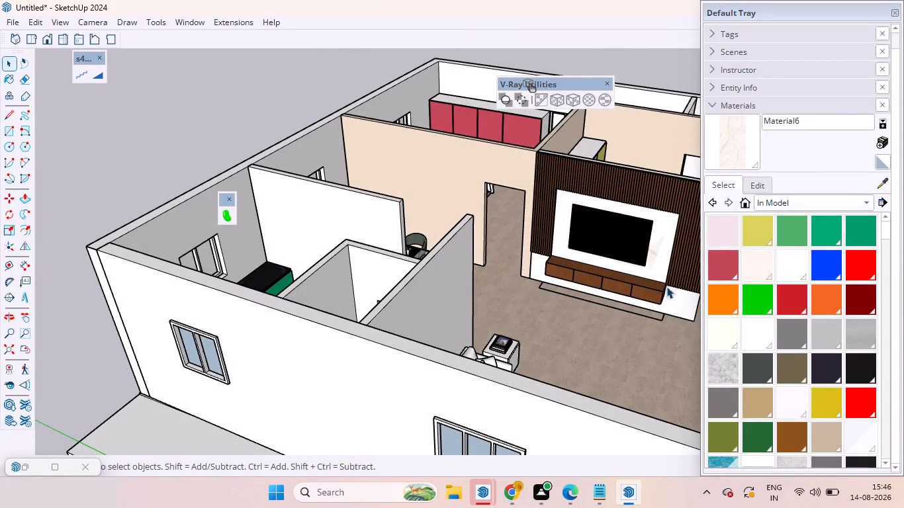
pyautogui.moveTo(660, 236); pyautogui.dragTo(641, 173, button='middle')
pyautogui.scroll(4, 688, 185)
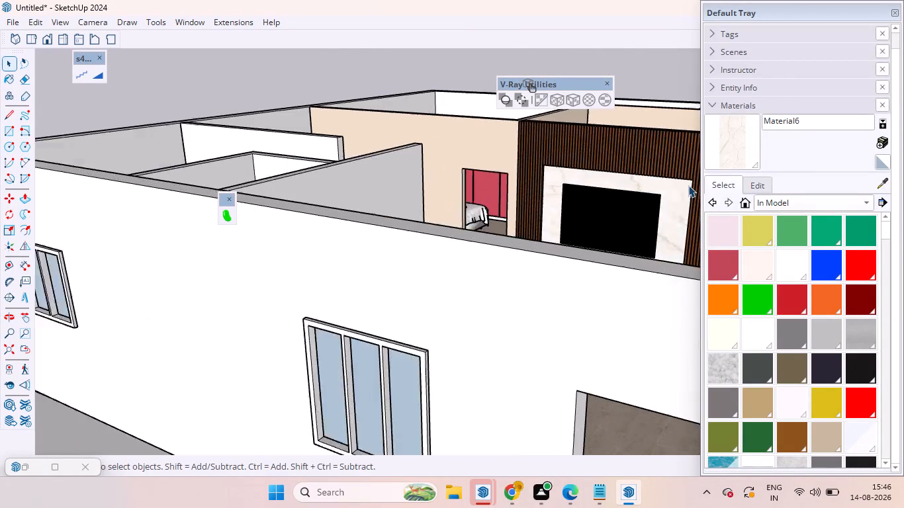
pyautogui.scroll(3, 688, 185)
pyautogui.moveTo(689, 190); pyautogui.dragTo(652, 250, button='middle')
pyautogui.scroll(6, 652, 250)
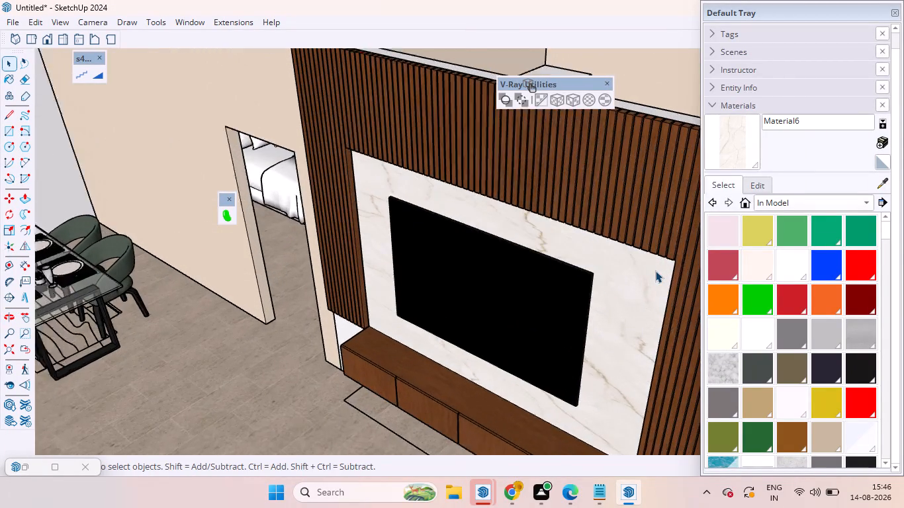
pyautogui.scroll(2, 655, 272)
pyautogui.scroll(-1, 654, 294)
pyautogui.moveTo(654, 294); pyautogui.dragTo(672, 206, button='middle')
pyautogui.scroll(2, 689, 240)
pyautogui.scroll(-1, 679, 249)
pyautogui.moveTo(543, 271); pyautogui.dragTo(633, 273, button='middle')
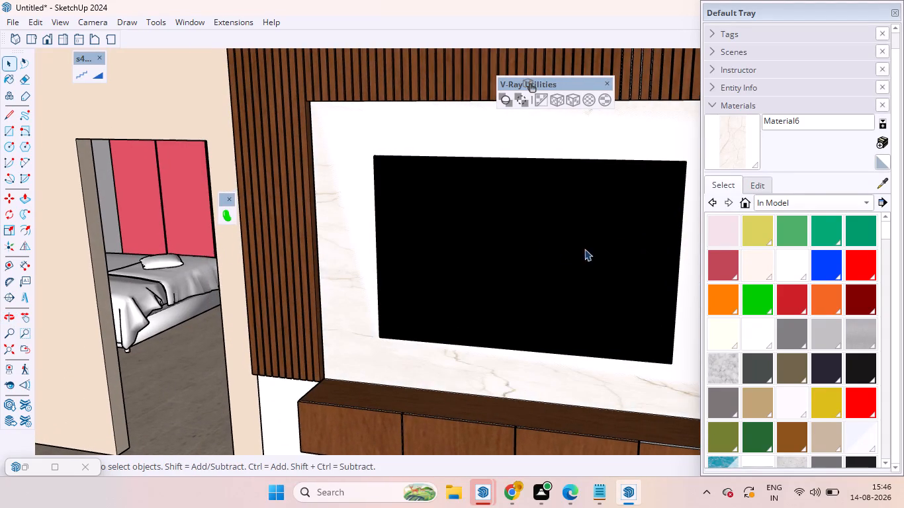
pyautogui.scroll(2, 520, 218)
pyautogui.click(386, 115)
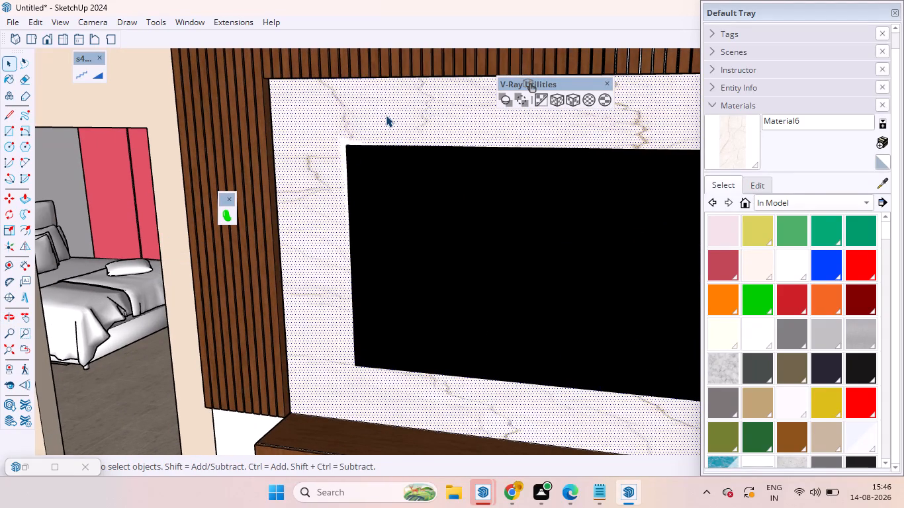
pyautogui.rightClick(386, 115)
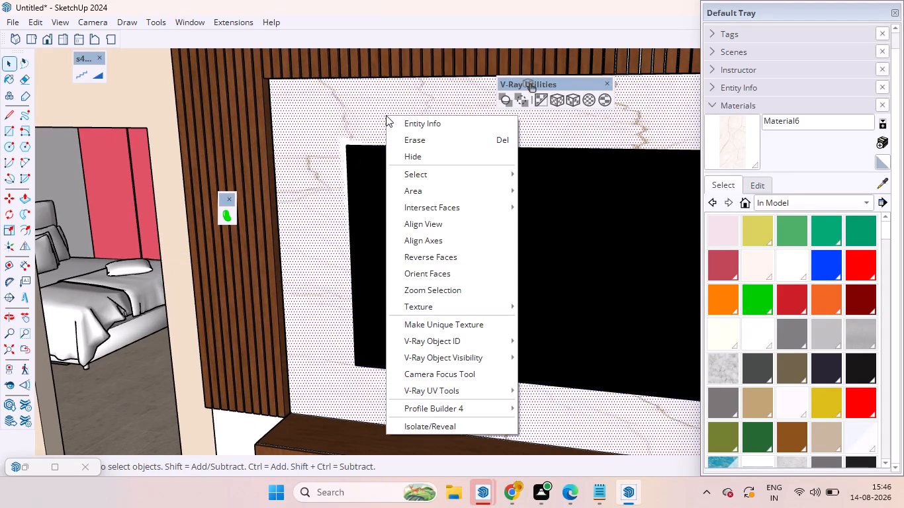
pyautogui.rightClick(406, 142)
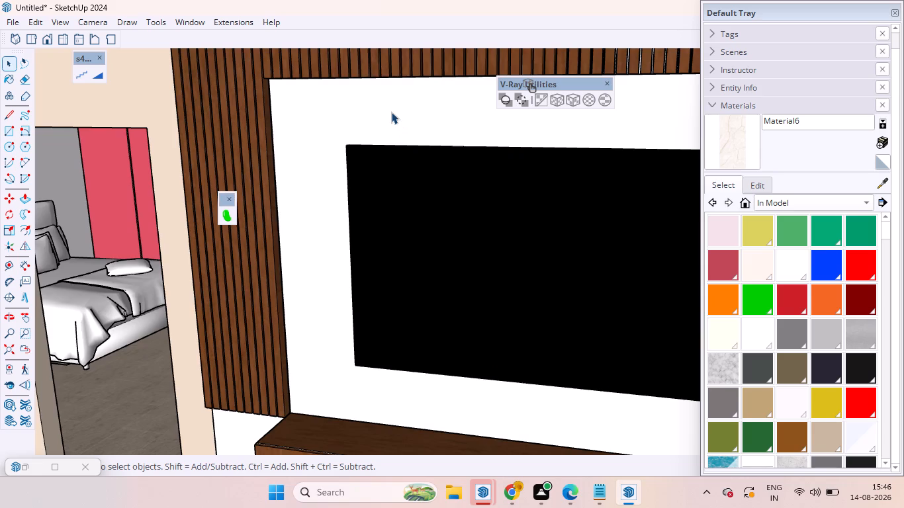
# Open the TV wall group for editing and paint its white face around the TV and console with Material6.
pyautogui.scroll(-13, 388, 114)
pyautogui.moveTo(388, 136); pyautogui.dragTo(432, 260, button='middle')
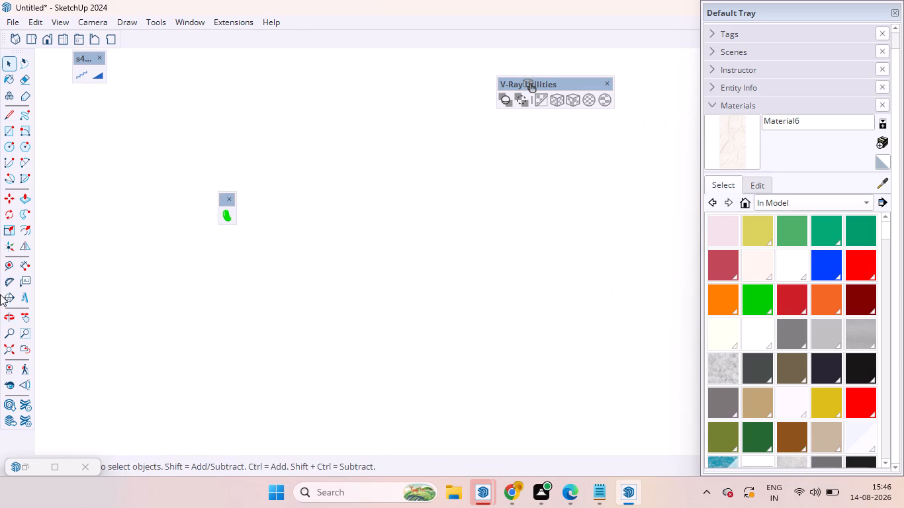
pyautogui.click(11, 353)
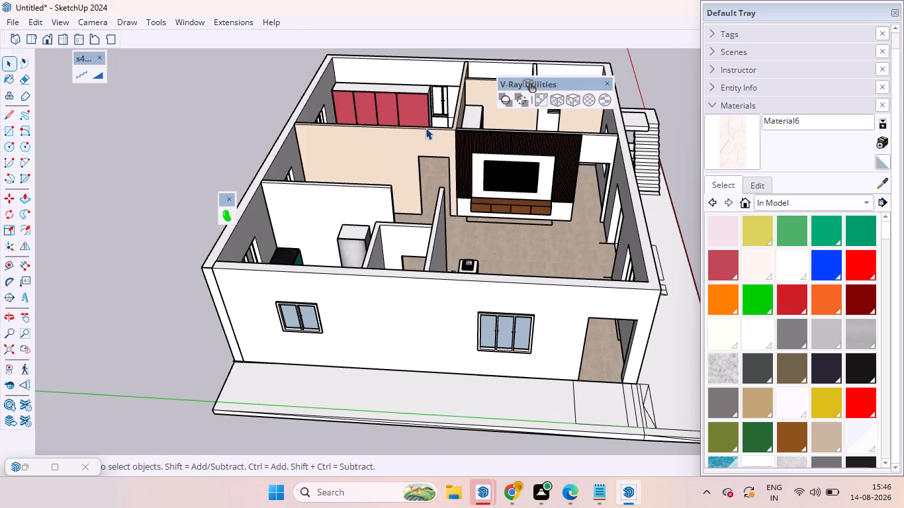
pyautogui.scroll(14, 561, 159)
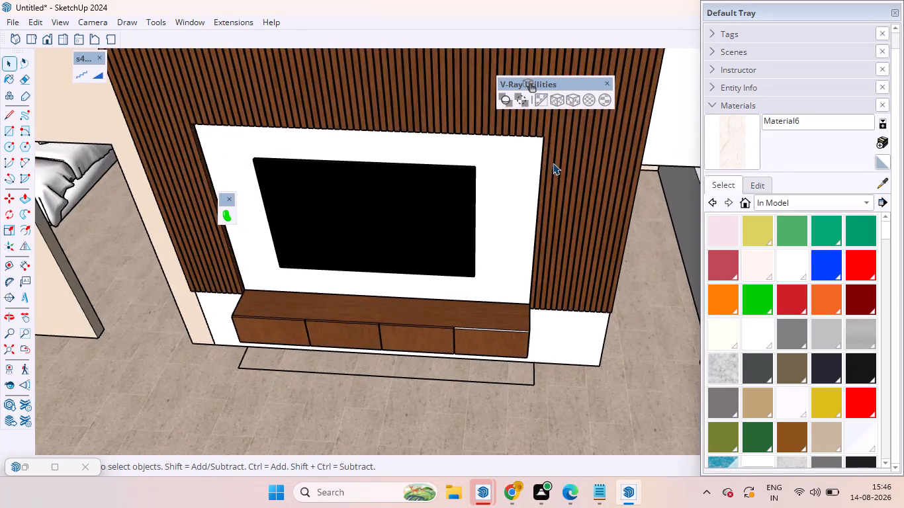
pyautogui.scroll(-1, 553, 163)
pyautogui.moveTo(548, 169); pyautogui.dragTo(578, 127, button='middle')
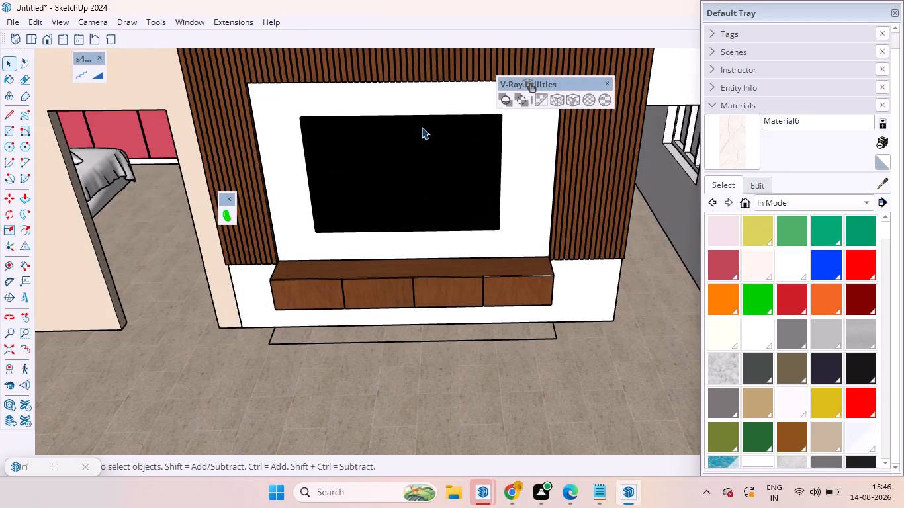
pyautogui.click(514, 155)
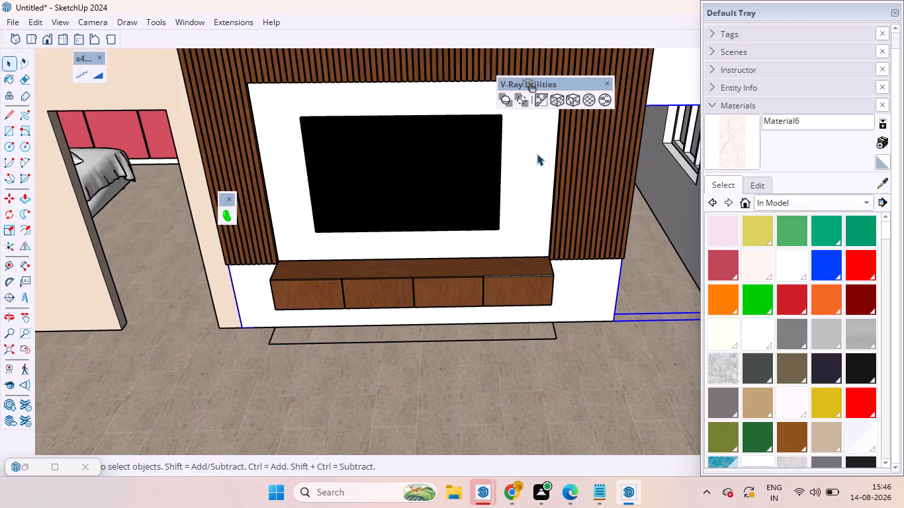
pyautogui.click(537, 153)
pyautogui.doubleClick(536, 149)
pyautogui.click(536, 149)
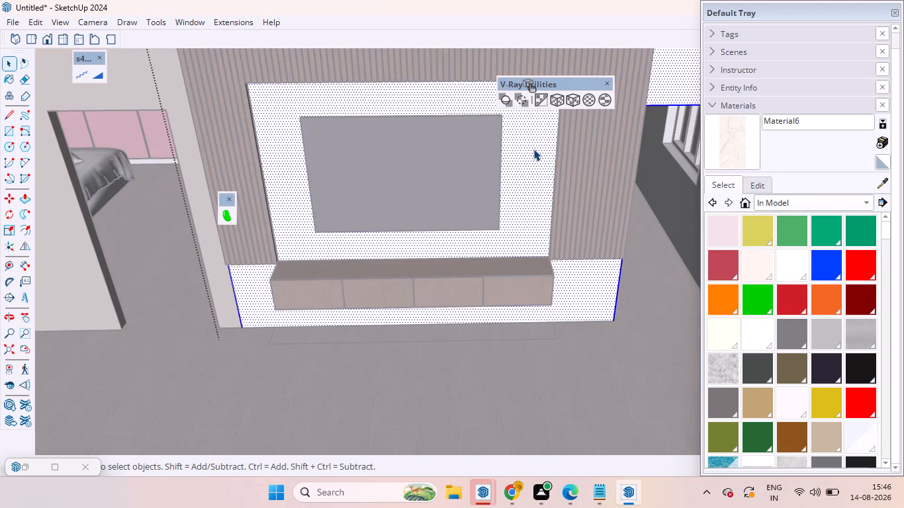
pyautogui.doubleClick(533, 149)
pyautogui.click(533, 149)
pyautogui.doubleClick(533, 149)
pyautogui.scroll(-3, 535, 149)
pyautogui.moveTo(536, 151); pyautogui.dragTo(517, 129, button='middle')
pyautogui.doubleClick(517, 129)
pyautogui.scroll(-2, 521, 132)
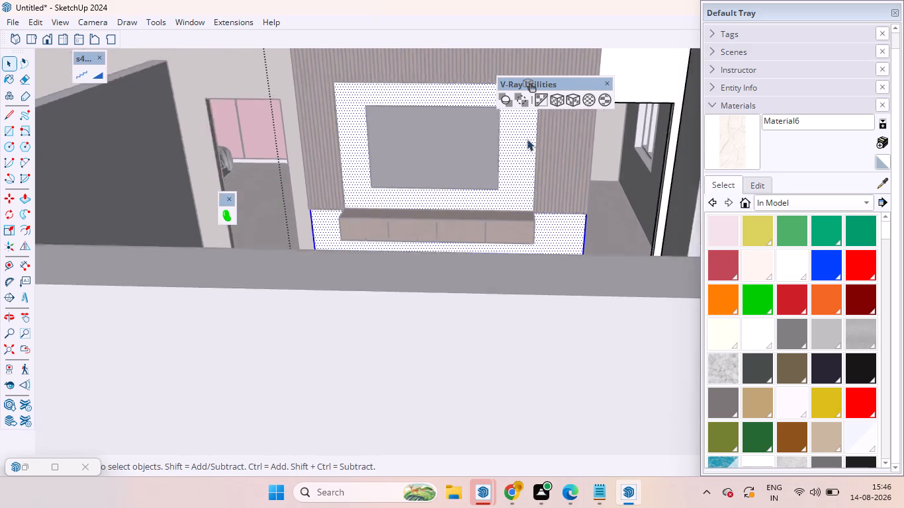
pyautogui.scroll(-8, 527, 139)
pyautogui.moveTo(550, 155); pyautogui.dragTo(782, 503, button='middle')
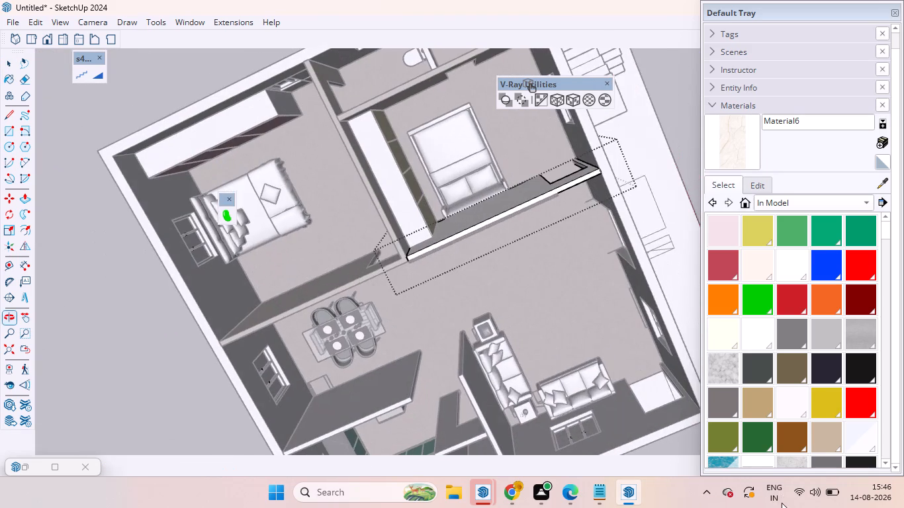
pyautogui.scroll(5, 471, 149)
pyautogui.scroll(2, 590, 331)
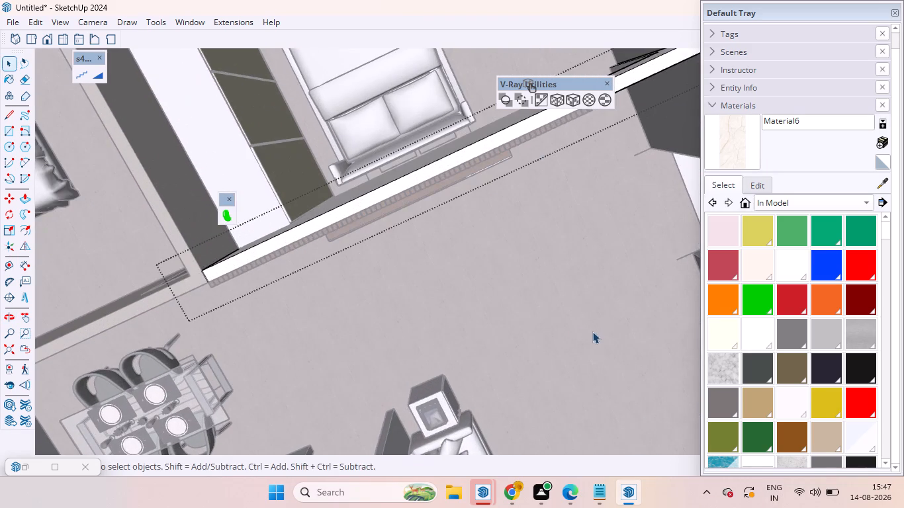
pyautogui.scroll(-6, 560, 300)
pyautogui.click(709, 143)
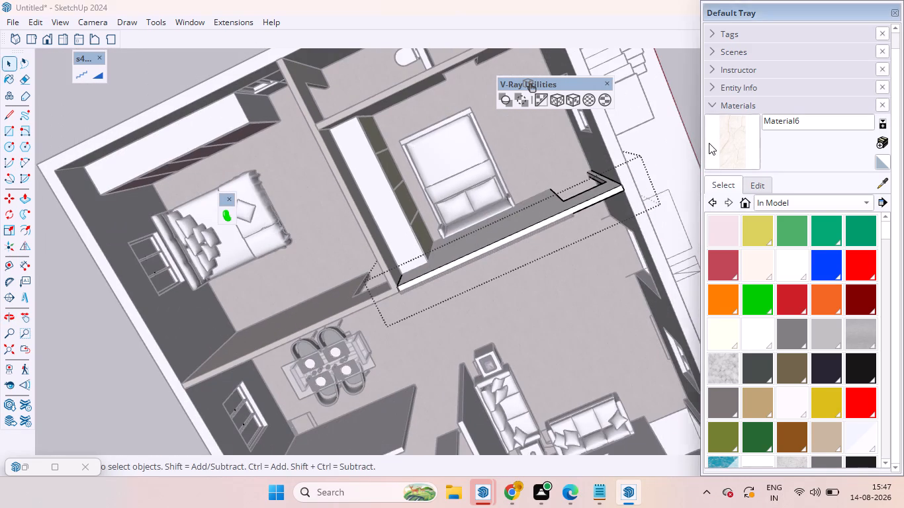
pyautogui.moveTo(521, 199); pyautogui.dragTo(342, 0, button='middle')
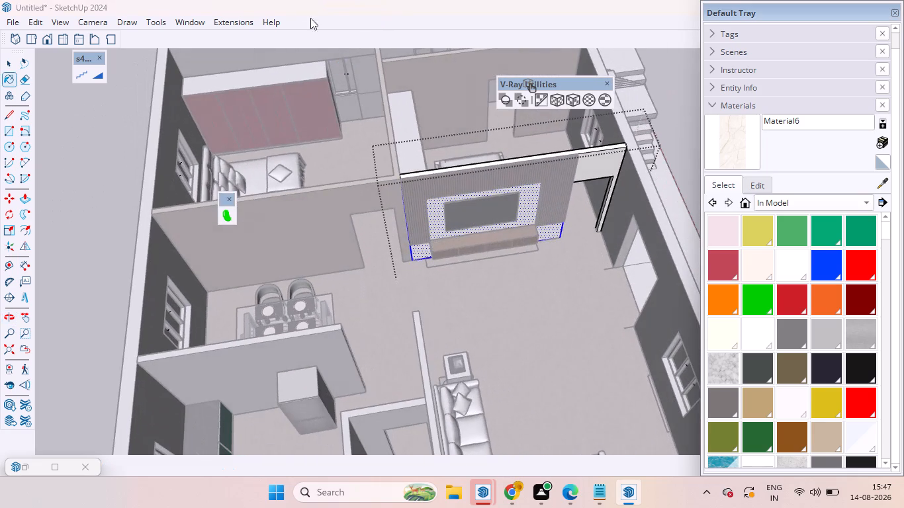
pyautogui.scroll(12, 508, 245)
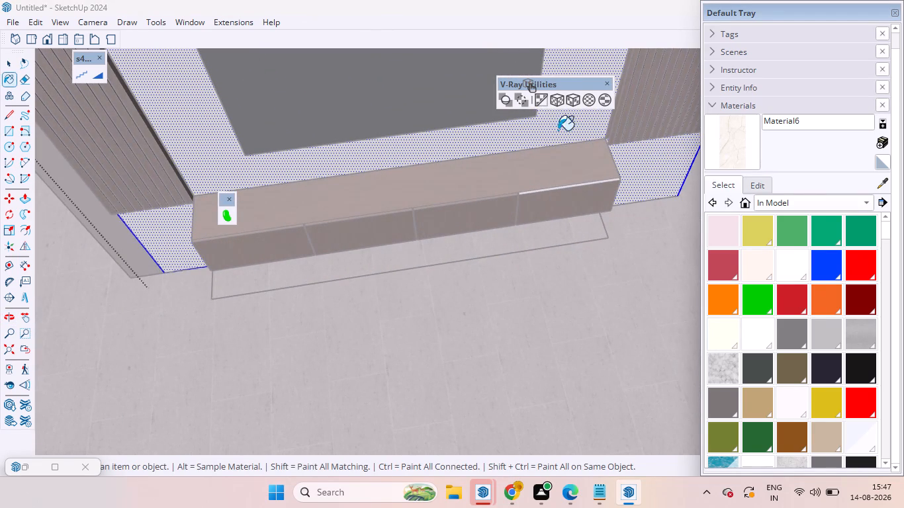
pyautogui.click(546, 128)
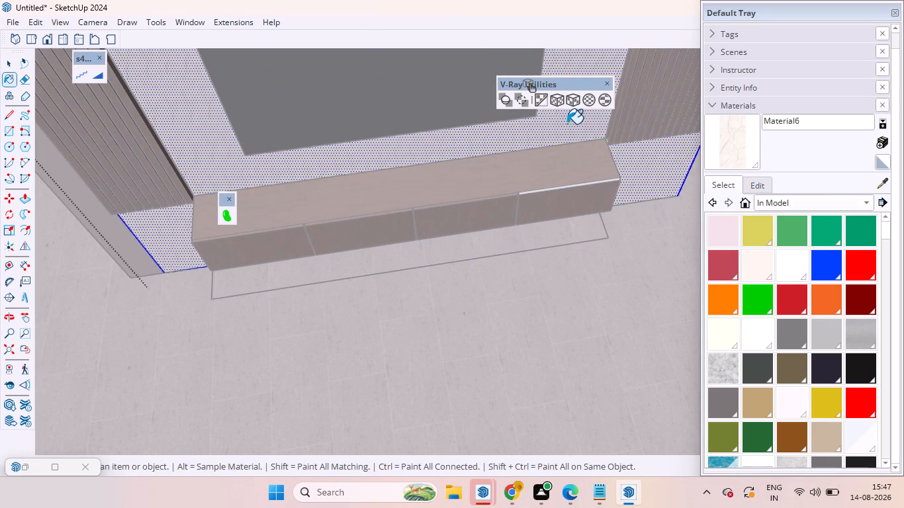
# Apply a V-Ray texture projection to the painted TV wall face and leave the wall group.
pyautogui.click(572, 106)
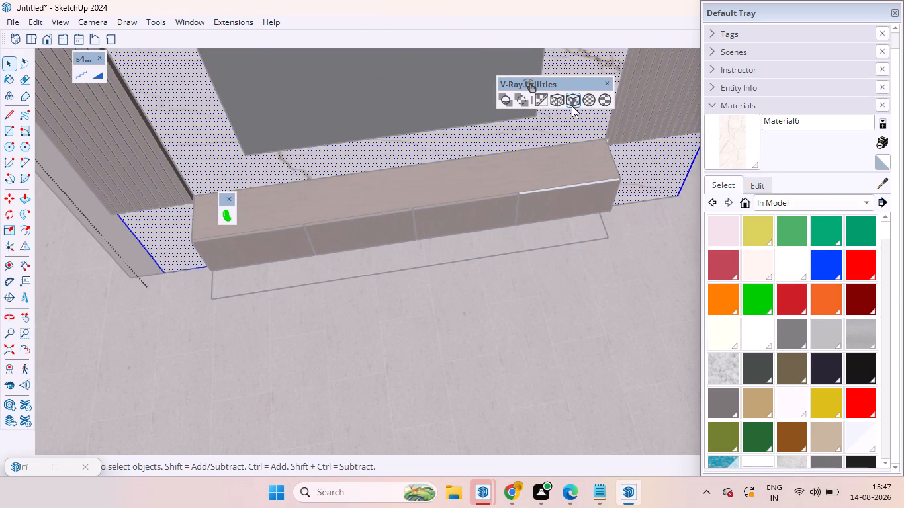
pyautogui.scroll(-19, 580, 192)
pyautogui.scroll(2, 576, 200)
pyautogui.scroll(-4, 576, 200)
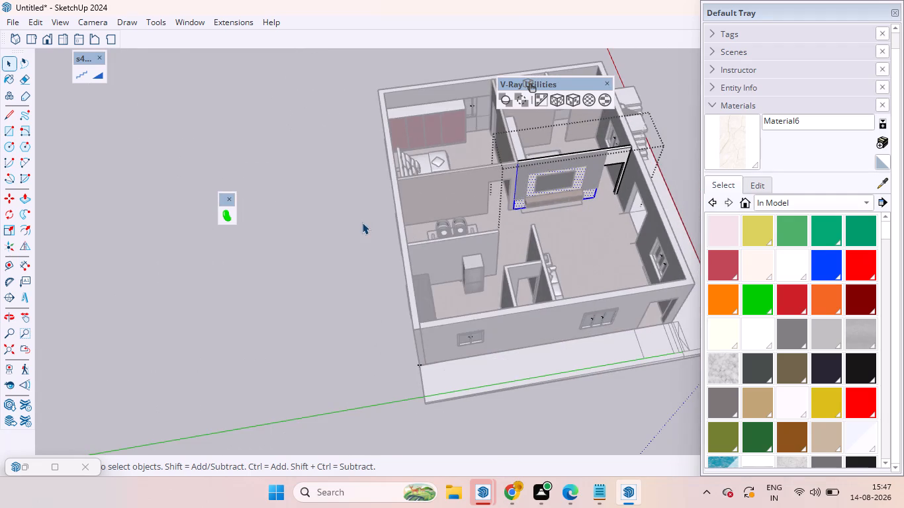
pyautogui.click(362, 222)
# Create a new material, Material7, using the gold-veined marble image 7ec60d9ee467493d18382d502b175106 from Downloads as its texture.
pyautogui.scroll(4, 656, 132)
pyautogui.moveTo(660, 163); pyautogui.dragTo(596, 189, button='middle')
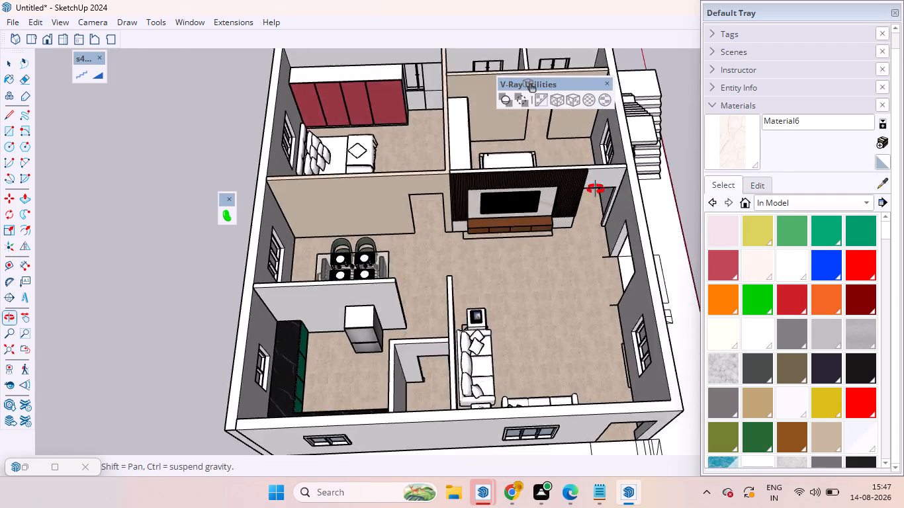
pyautogui.moveTo(596, 189); pyautogui.dragTo(409, 186, button='middle')
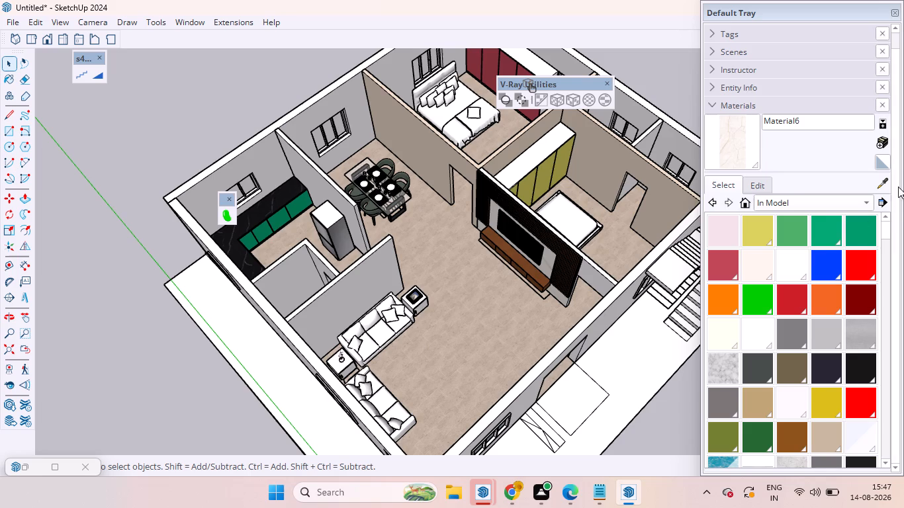
pyautogui.click(879, 142)
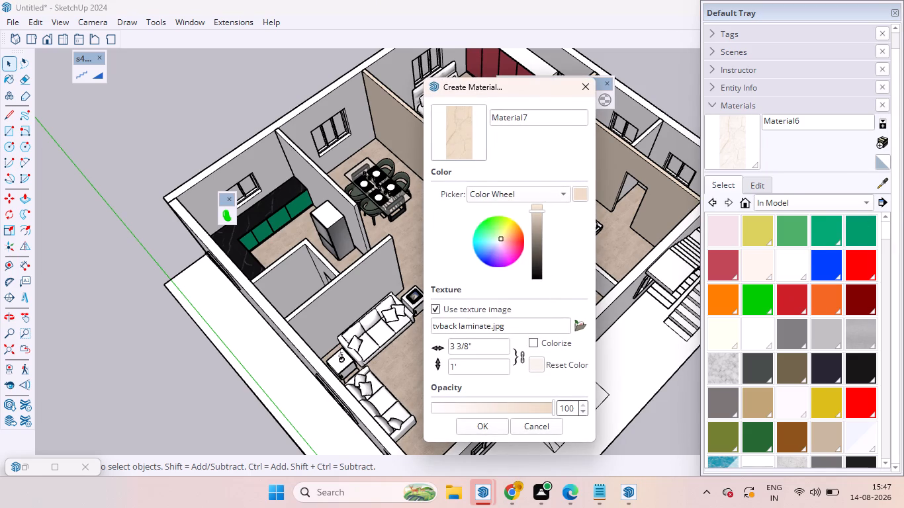
pyautogui.click(585, 325)
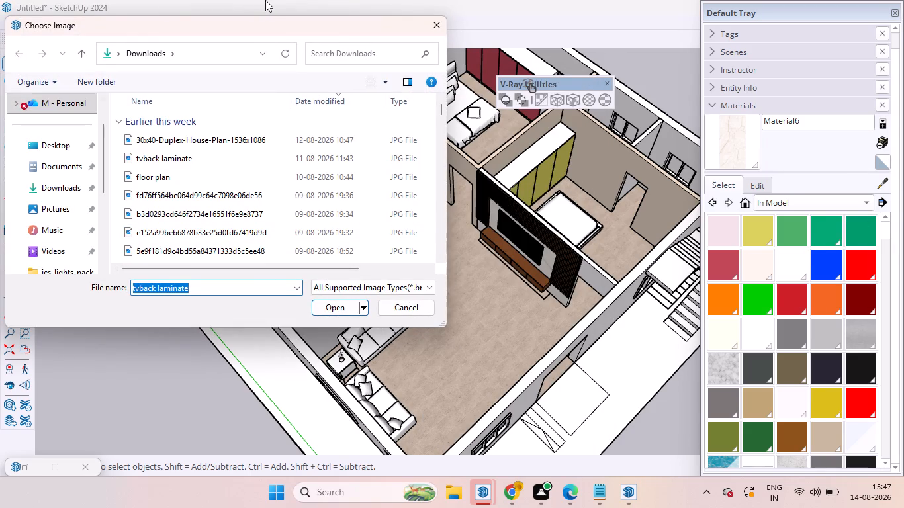
pyautogui.click(51, 192)
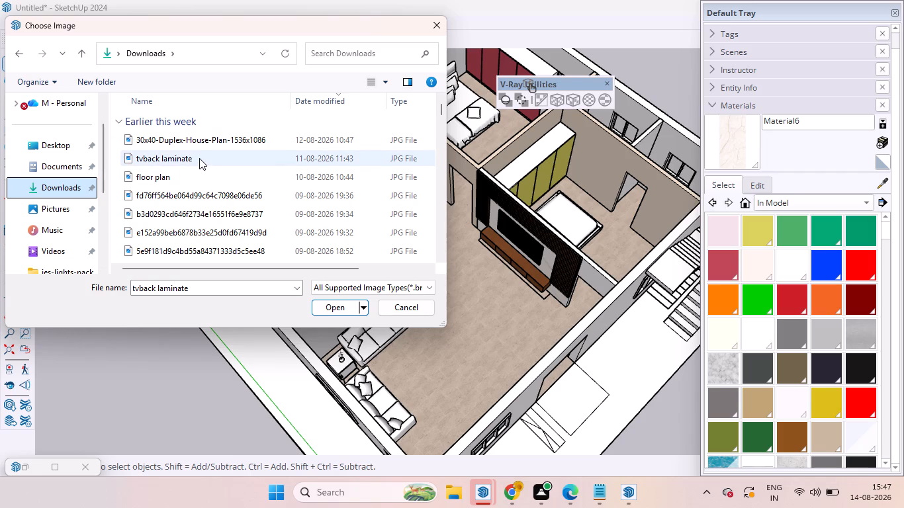
pyautogui.scroll(-1, 201, 155)
pyautogui.scroll(1, 201, 155)
pyautogui.scroll(-2, 201, 155)
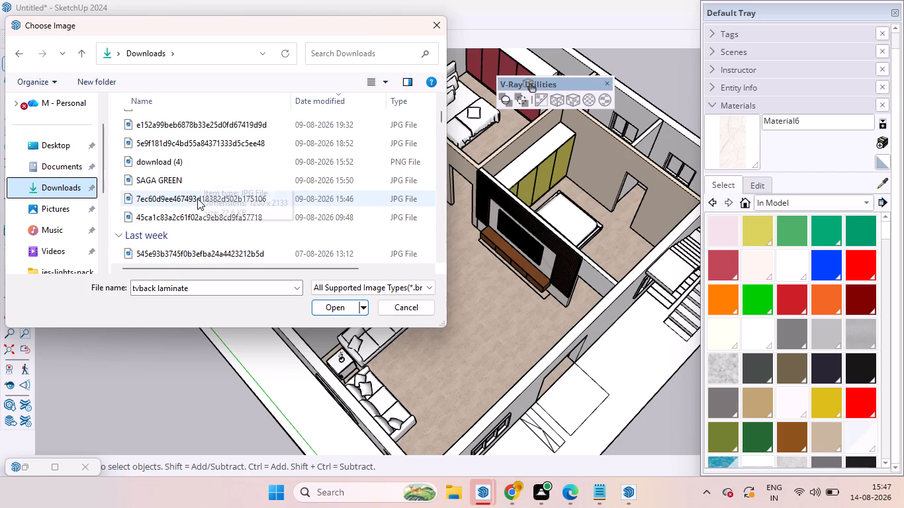
pyautogui.click(197, 198)
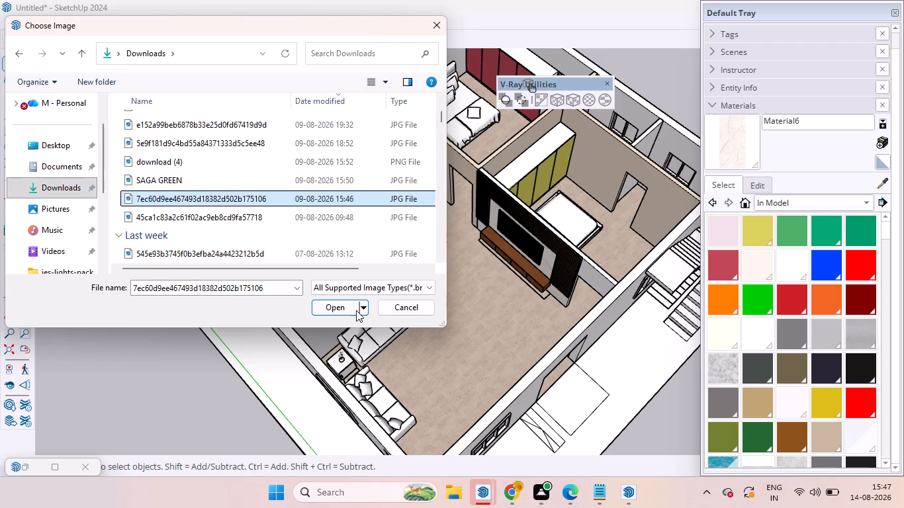
pyautogui.click(356, 310)
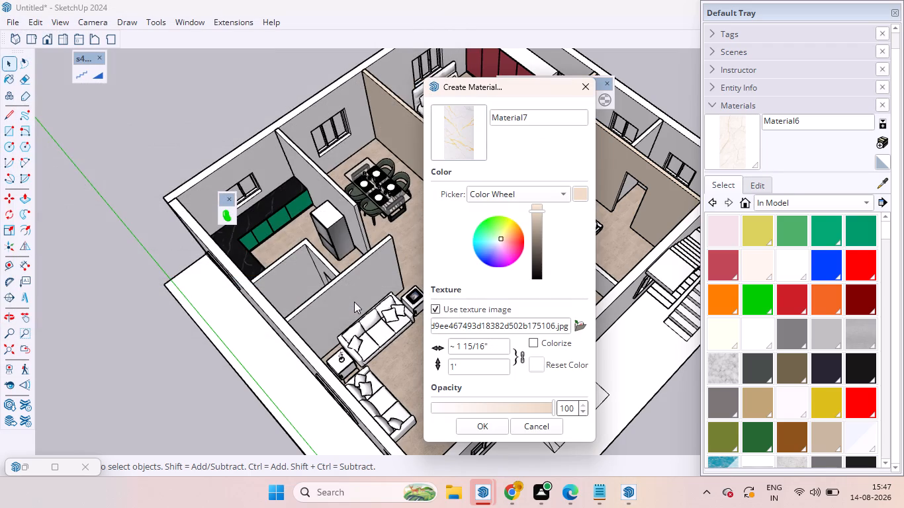
pyautogui.click(490, 427)
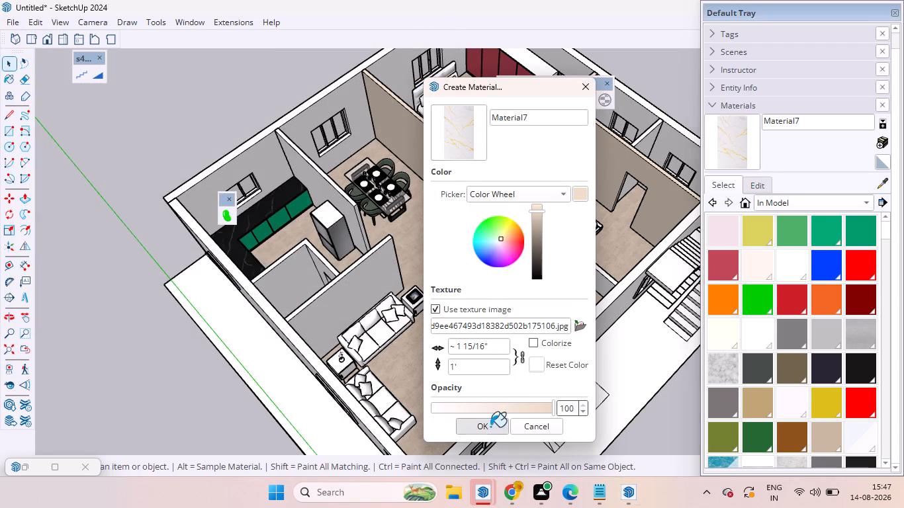
# Paint the TV wall group in the living room with the gold-veined marble Material7.
pyautogui.scroll(5, 490, 267)
pyautogui.moveTo(488, 266); pyautogui.dragTo(619, 169, button='middle')
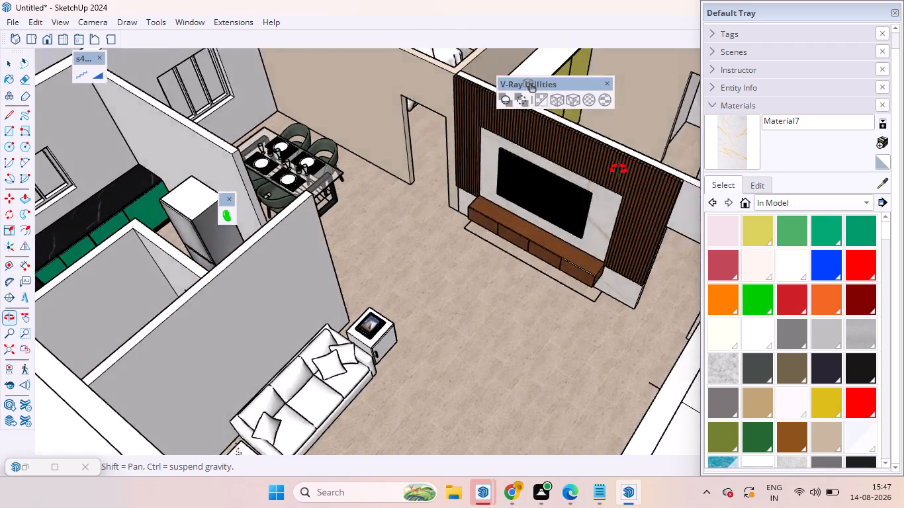
pyautogui.moveTo(619, 169); pyautogui.dragTo(692, 122, button='middle')
pyautogui.scroll(6, 543, 158)
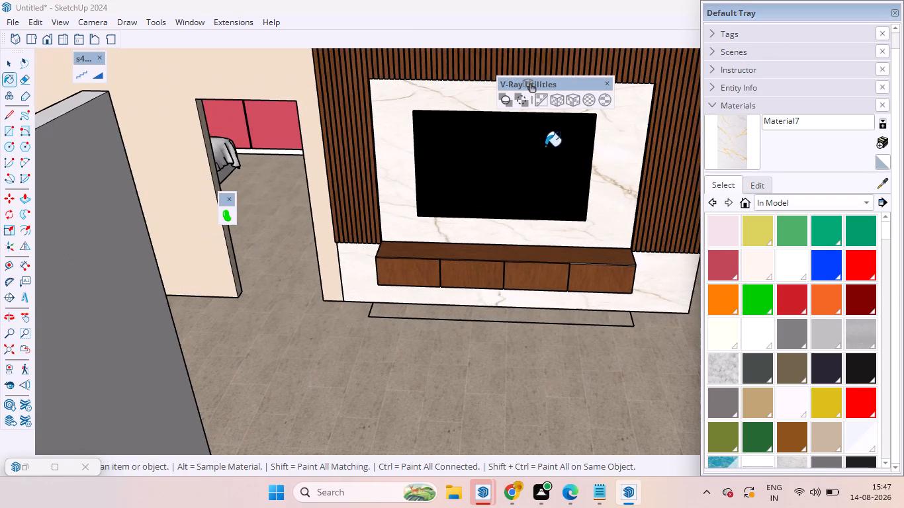
pyautogui.scroll(4, 591, 99)
pyautogui.scroll(4, 613, 148)
pyautogui.scroll(-1, 613, 148)
pyautogui.scroll(3, 613, 148)
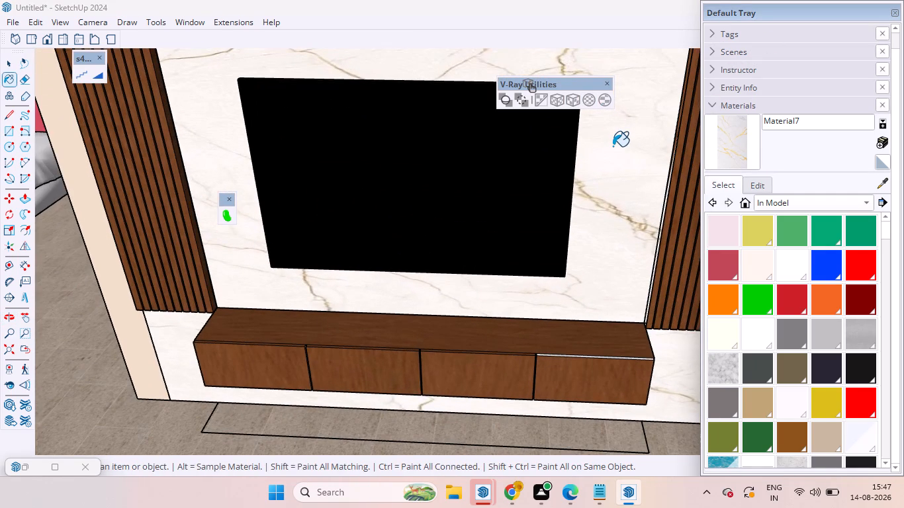
pyautogui.click(613, 146)
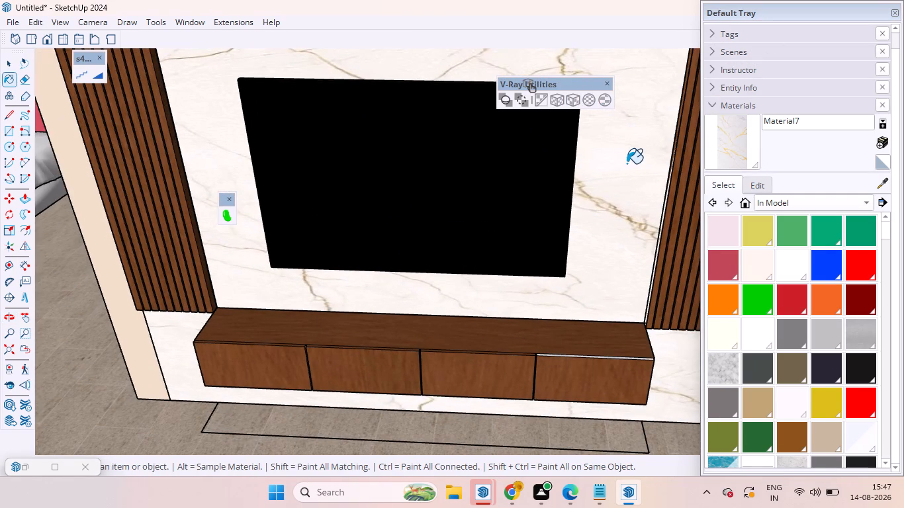
pyautogui.click(627, 163)
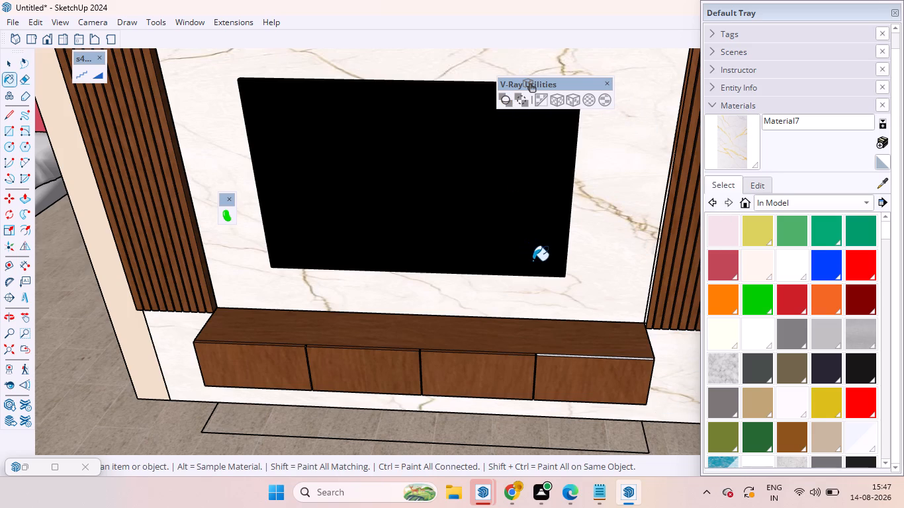
# Open the TV wall group, remove the old material from the marble face around the TV with V-Ray, and leave the group.
pyautogui.press('space')
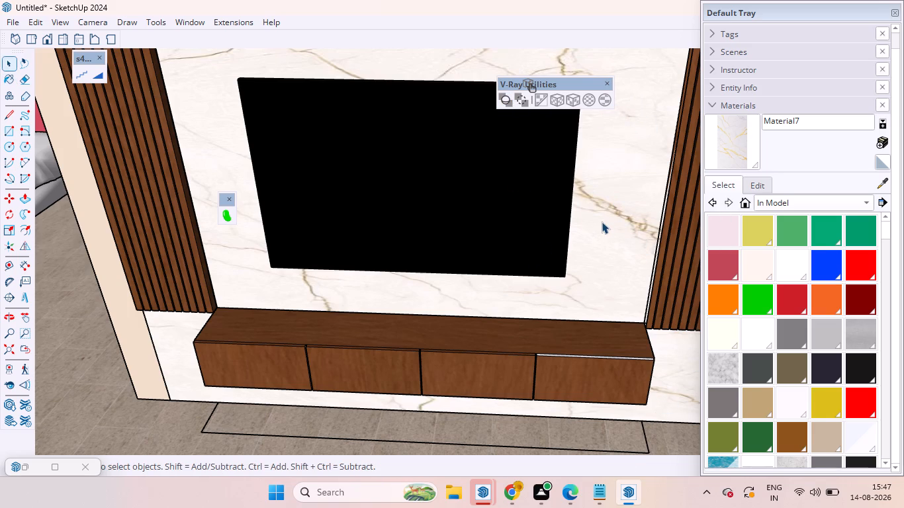
pyautogui.click(602, 222)
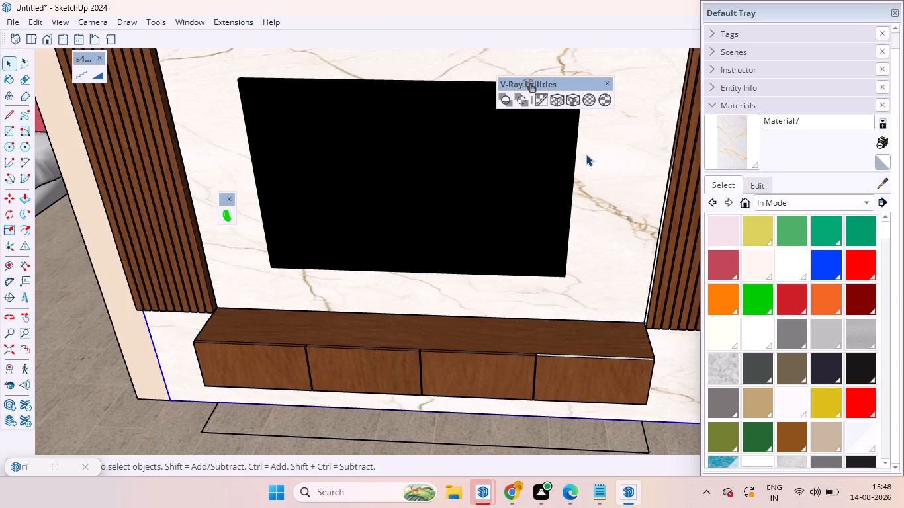
pyautogui.click(586, 154)
pyautogui.doubleClick(597, 154)
pyautogui.click(601, 157)
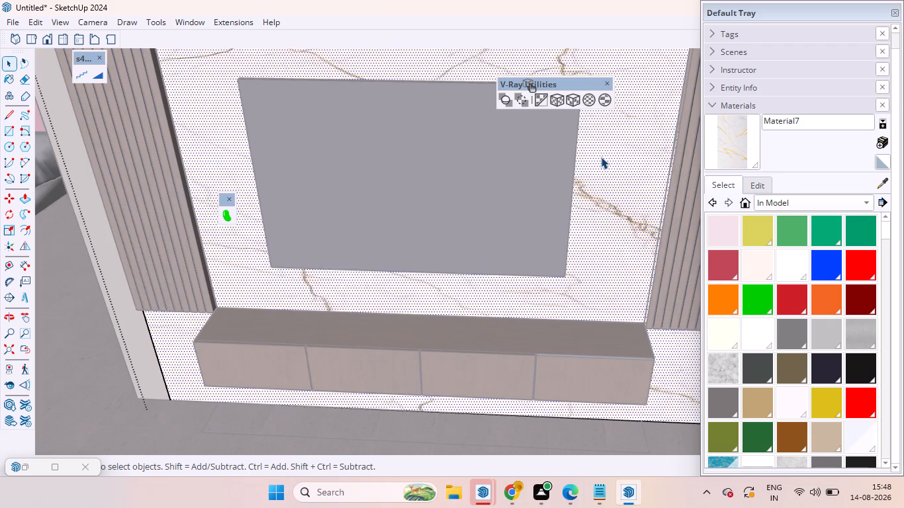
pyautogui.click(537, 102)
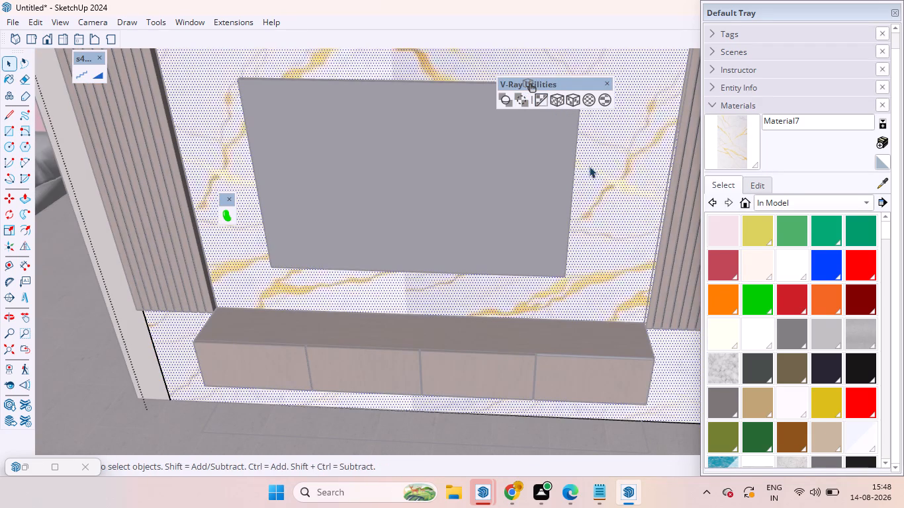
pyautogui.scroll(-18, 578, 179)
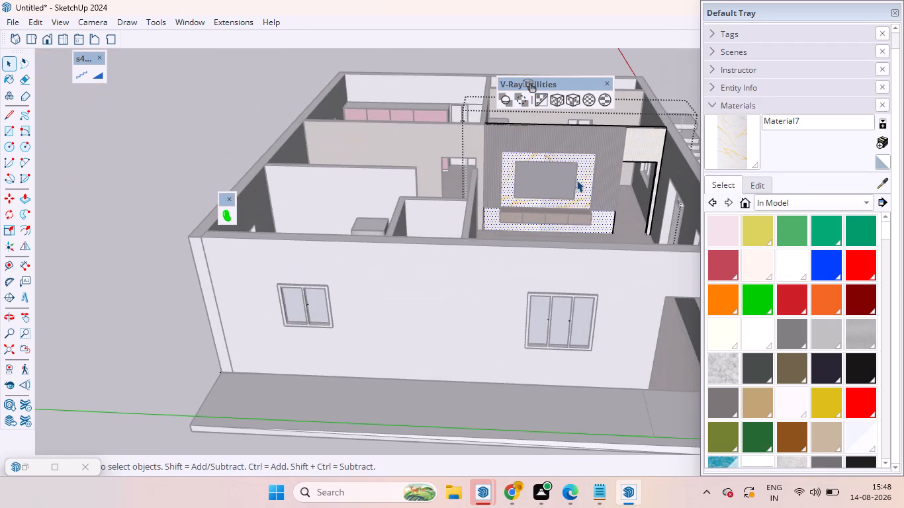
pyautogui.click(130, 162)
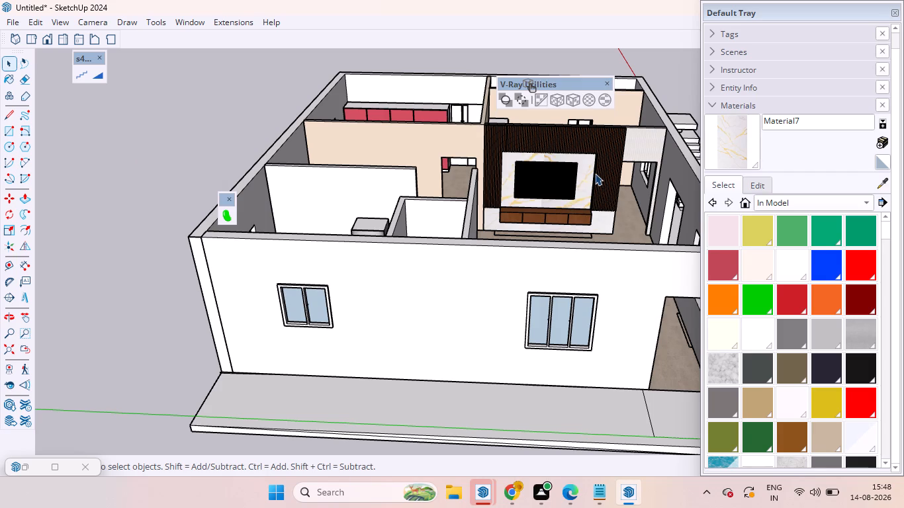
# Examine the gold-veined marble panel around the TV and console from several angles and distances.
pyautogui.scroll(6, 595, 173)
pyautogui.moveTo(583, 173); pyautogui.dragTo(539, 173, button='middle')
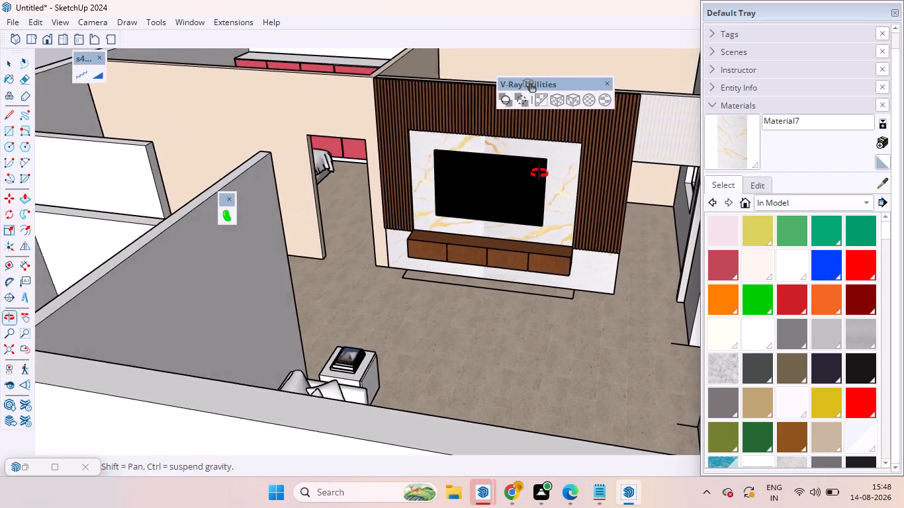
pyautogui.moveTo(539, 173); pyautogui.dragTo(506, 166, button='middle')
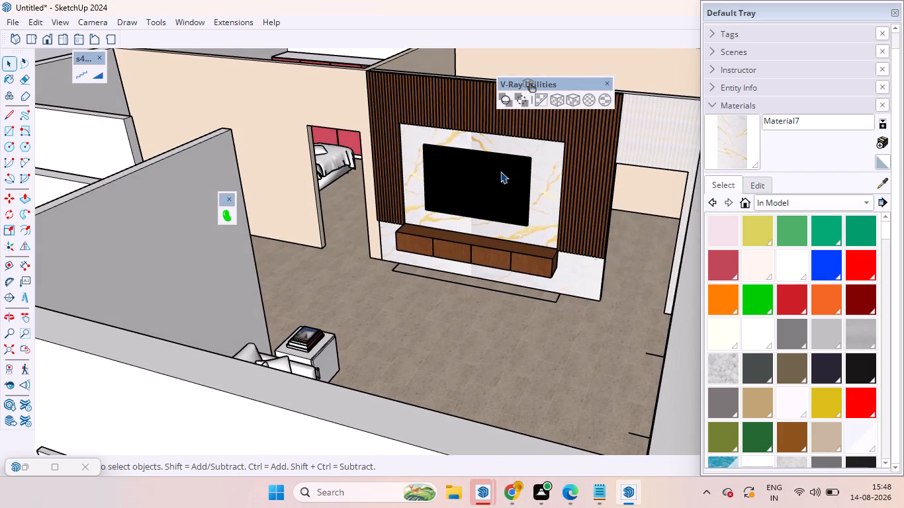
pyautogui.scroll(1, 449, 198)
pyautogui.moveTo(449, 198); pyautogui.dragTo(454, 196, button='middle')
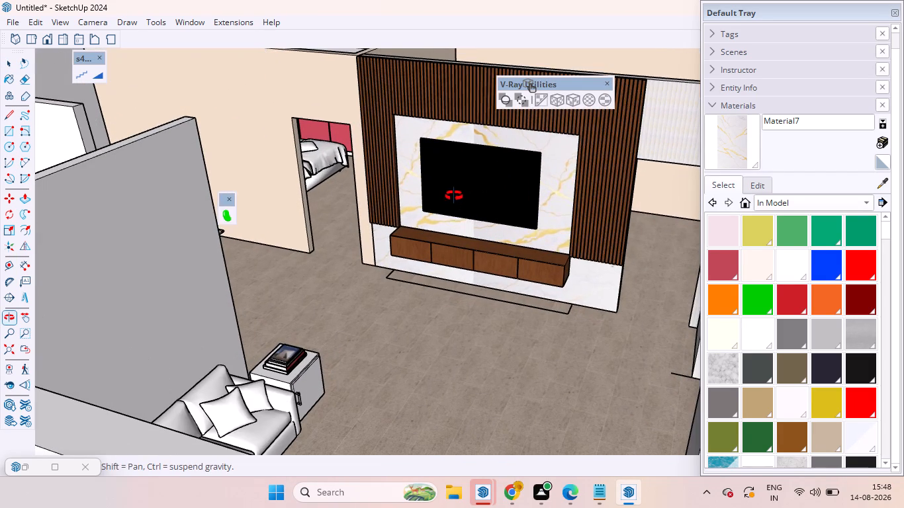
pyautogui.moveTo(454, 196); pyautogui.dragTo(456, 192, button='middle')
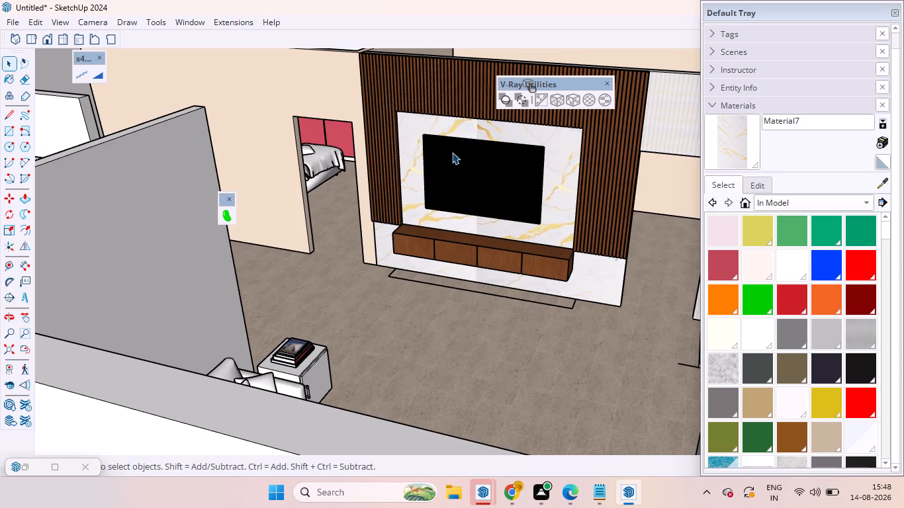
pyautogui.scroll(4, 451, 152)
pyautogui.moveTo(451, 153); pyautogui.dragTo(488, 183, button='middle')
pyautogui.scroll(6, 489, 181)
pyautogui.scroll(-5, 493, 173)
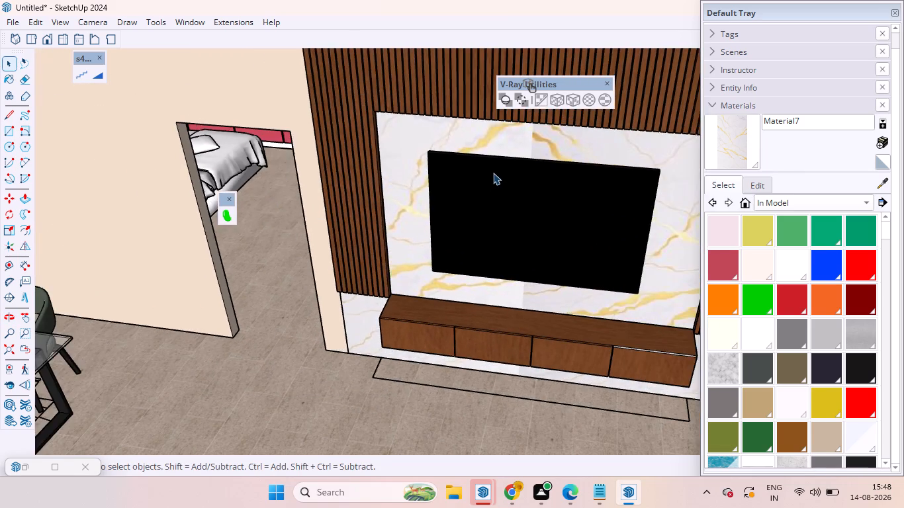
pyautogui.scroll(-9, 493, 173)
pyautogui.moveTo(490, 173); pyautogui.dragTo(439, 195, button='middle')
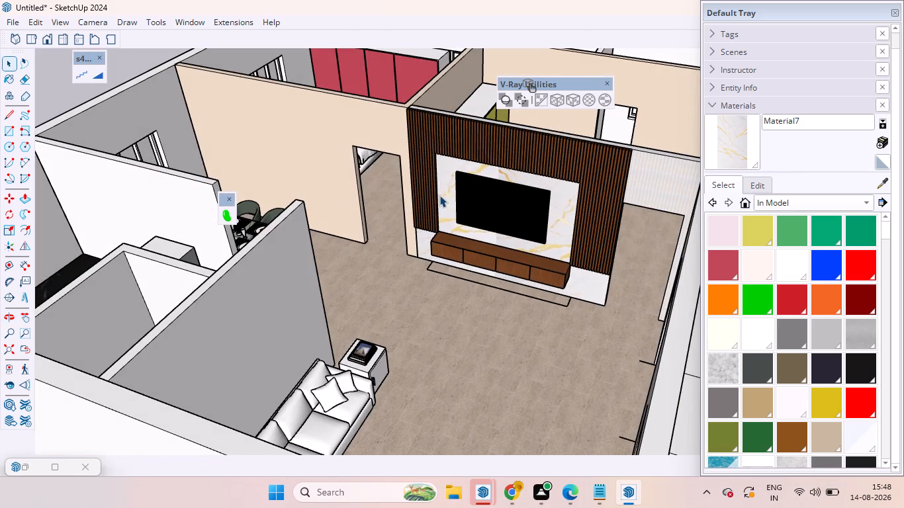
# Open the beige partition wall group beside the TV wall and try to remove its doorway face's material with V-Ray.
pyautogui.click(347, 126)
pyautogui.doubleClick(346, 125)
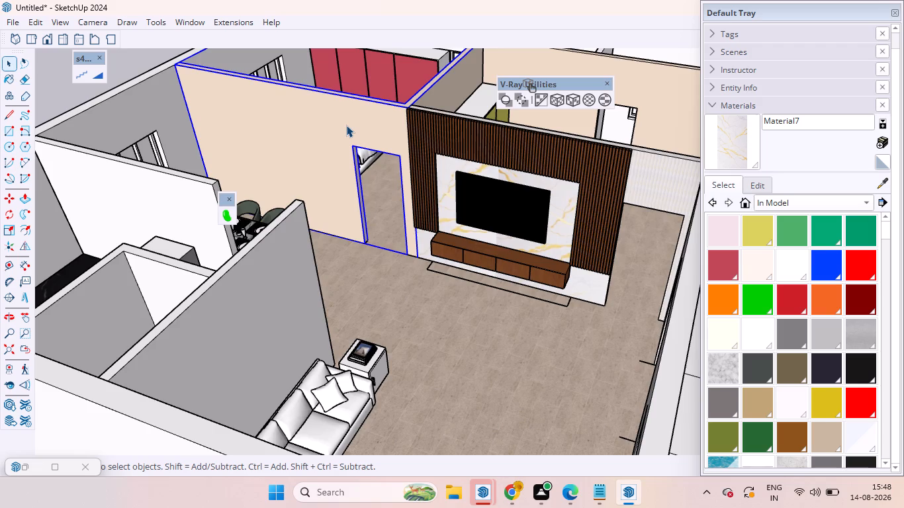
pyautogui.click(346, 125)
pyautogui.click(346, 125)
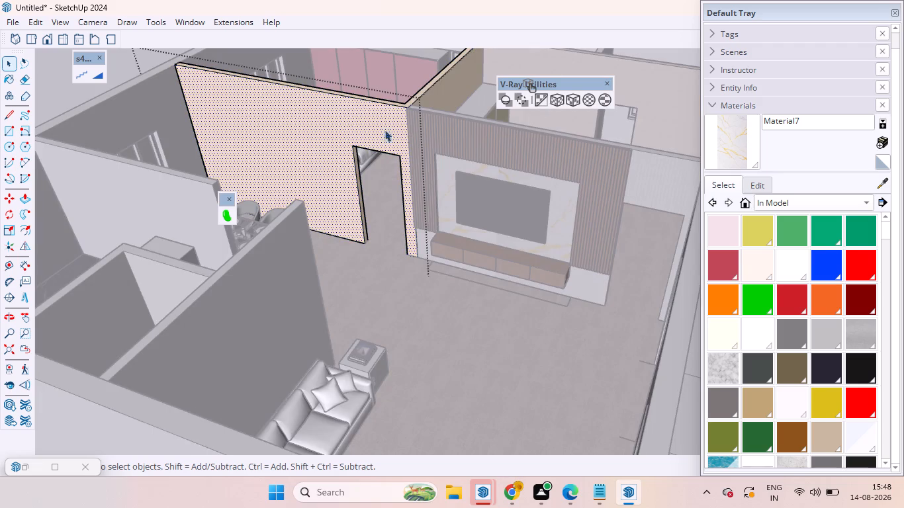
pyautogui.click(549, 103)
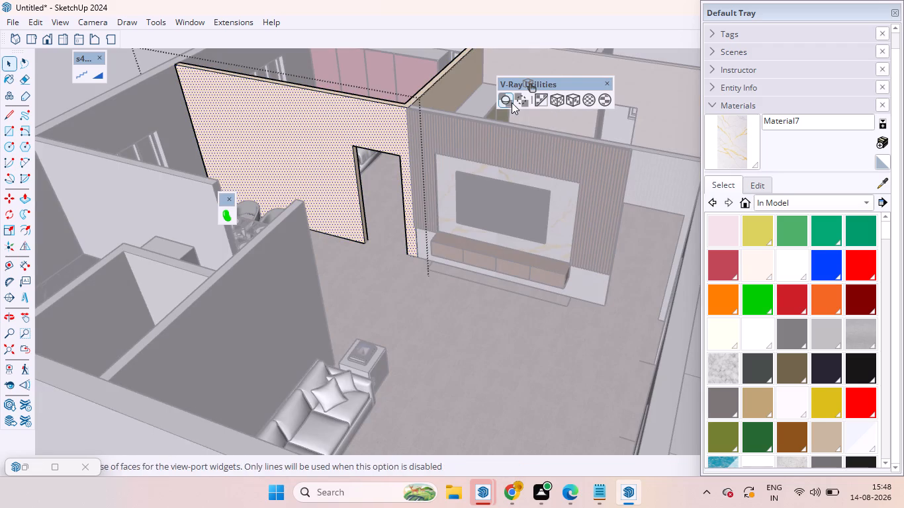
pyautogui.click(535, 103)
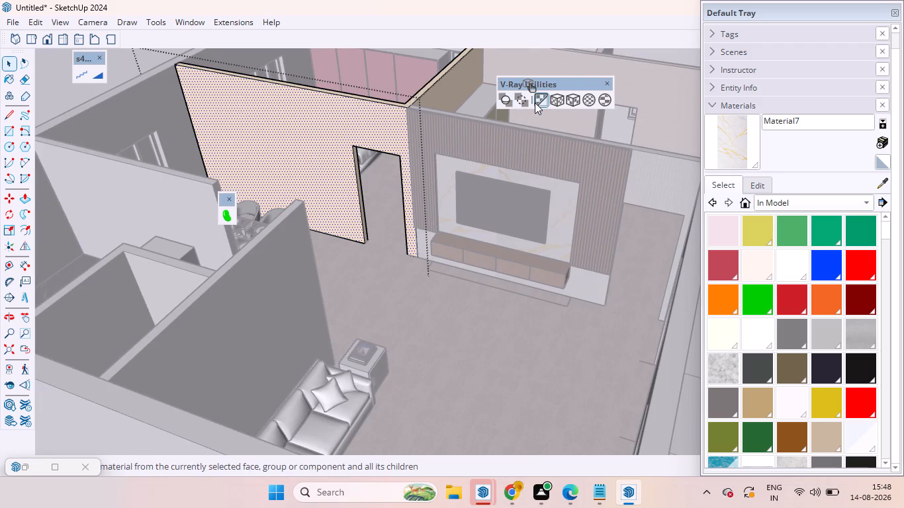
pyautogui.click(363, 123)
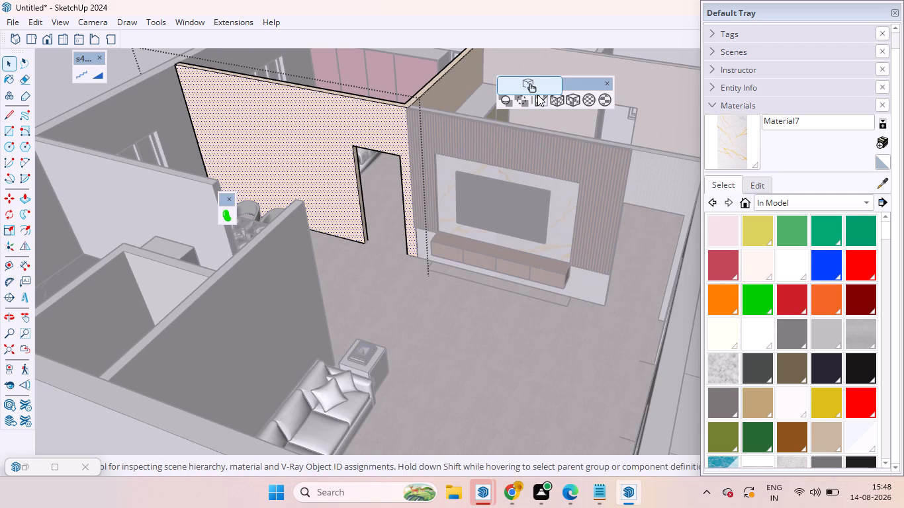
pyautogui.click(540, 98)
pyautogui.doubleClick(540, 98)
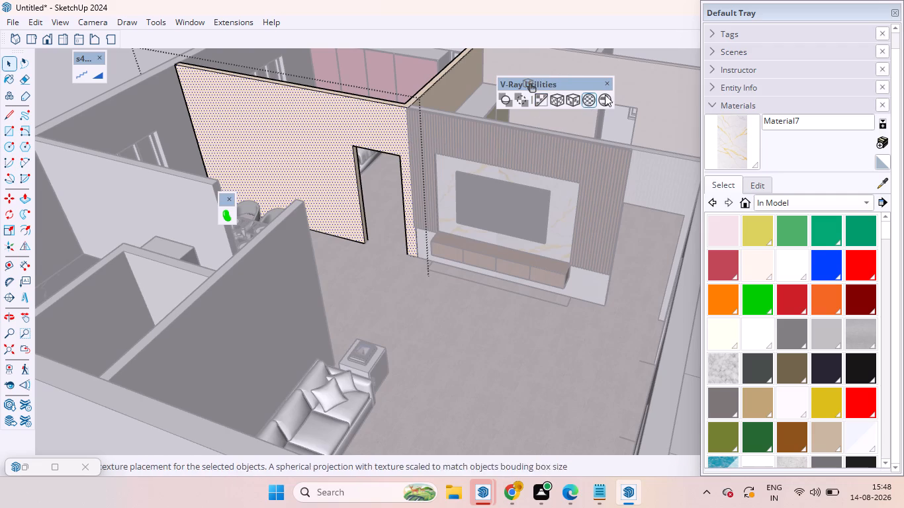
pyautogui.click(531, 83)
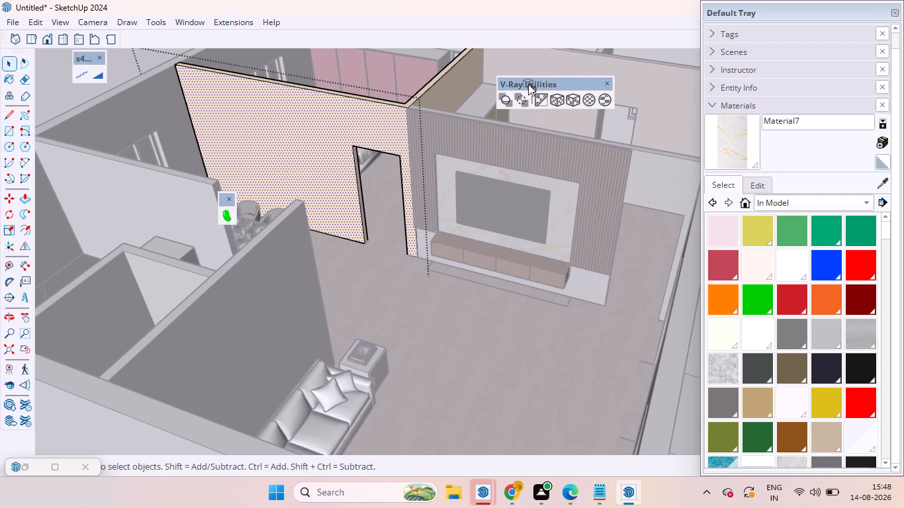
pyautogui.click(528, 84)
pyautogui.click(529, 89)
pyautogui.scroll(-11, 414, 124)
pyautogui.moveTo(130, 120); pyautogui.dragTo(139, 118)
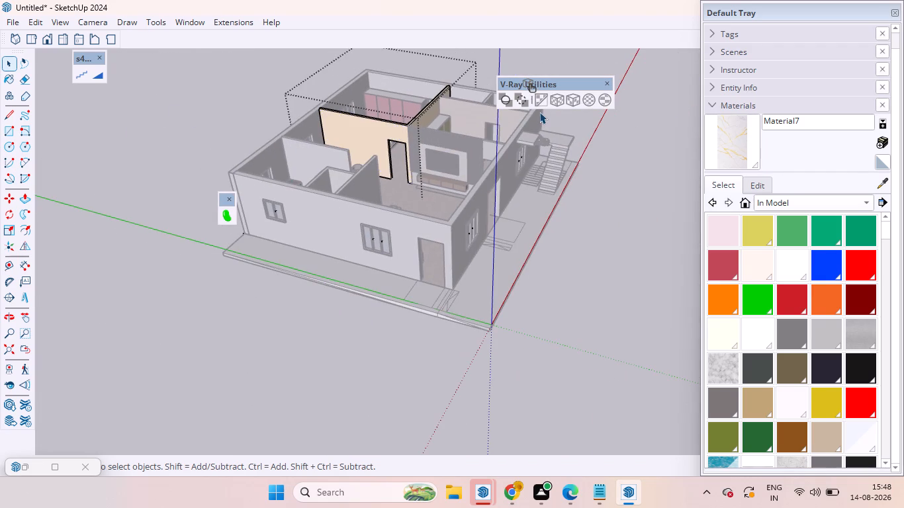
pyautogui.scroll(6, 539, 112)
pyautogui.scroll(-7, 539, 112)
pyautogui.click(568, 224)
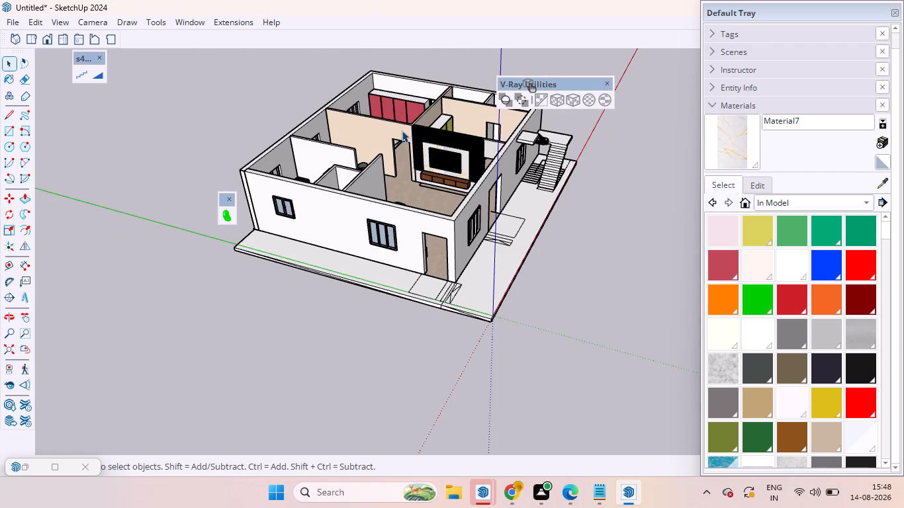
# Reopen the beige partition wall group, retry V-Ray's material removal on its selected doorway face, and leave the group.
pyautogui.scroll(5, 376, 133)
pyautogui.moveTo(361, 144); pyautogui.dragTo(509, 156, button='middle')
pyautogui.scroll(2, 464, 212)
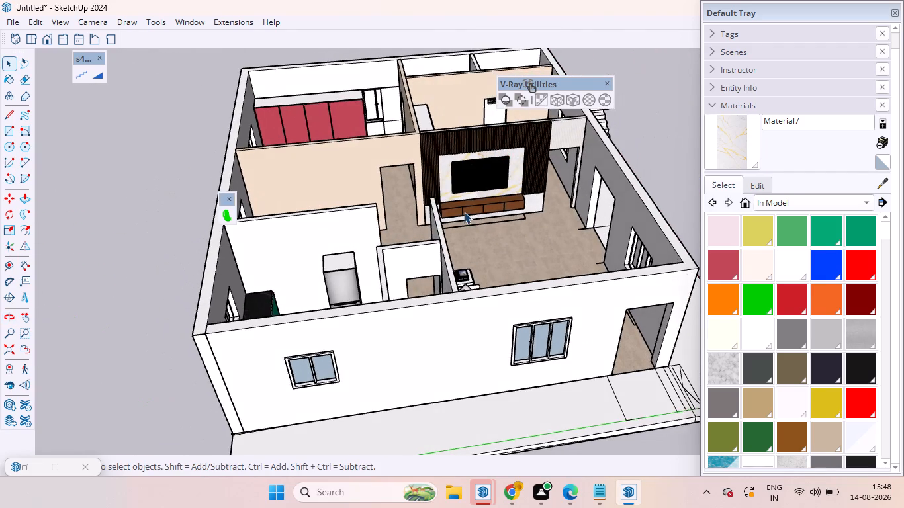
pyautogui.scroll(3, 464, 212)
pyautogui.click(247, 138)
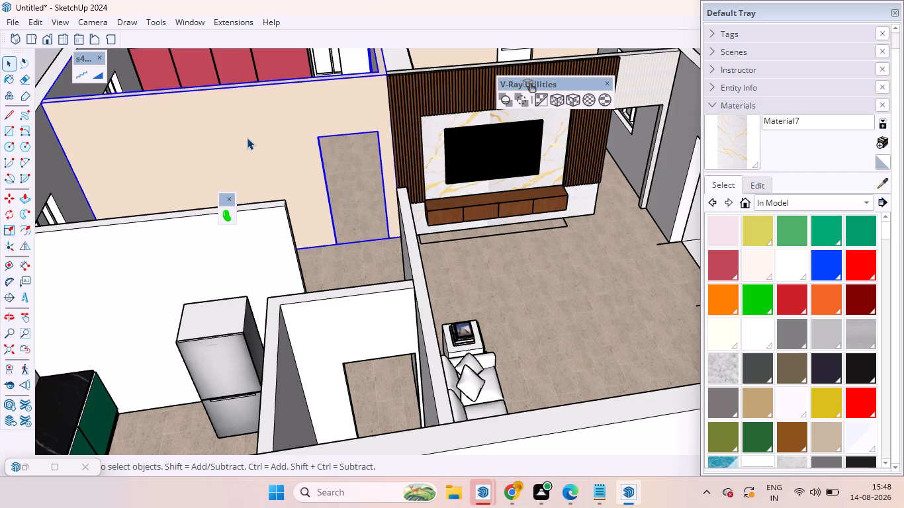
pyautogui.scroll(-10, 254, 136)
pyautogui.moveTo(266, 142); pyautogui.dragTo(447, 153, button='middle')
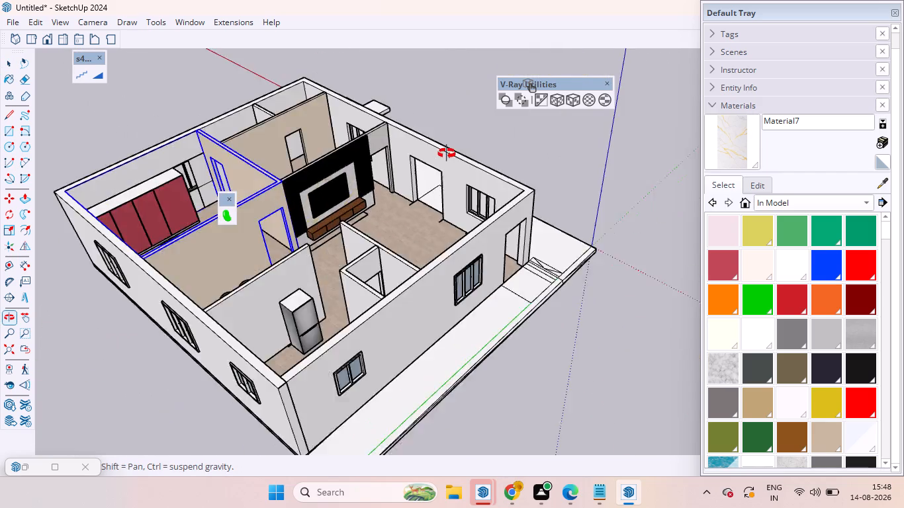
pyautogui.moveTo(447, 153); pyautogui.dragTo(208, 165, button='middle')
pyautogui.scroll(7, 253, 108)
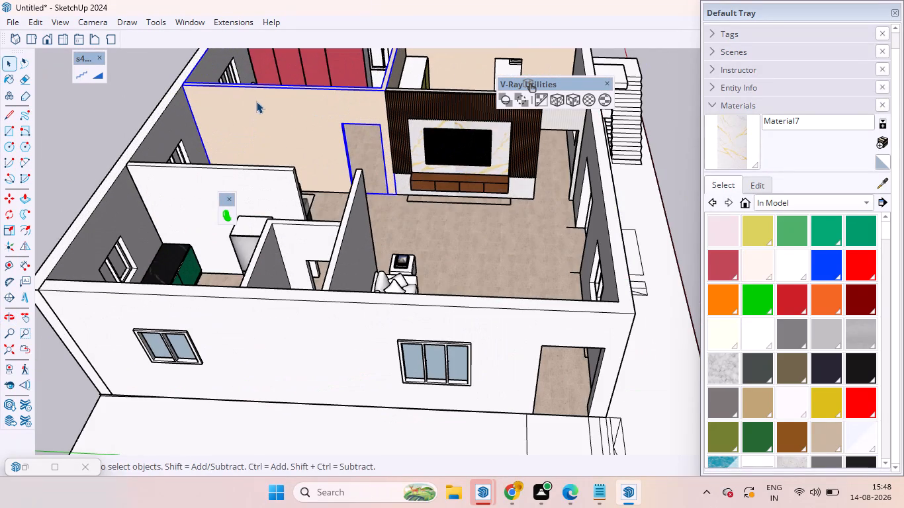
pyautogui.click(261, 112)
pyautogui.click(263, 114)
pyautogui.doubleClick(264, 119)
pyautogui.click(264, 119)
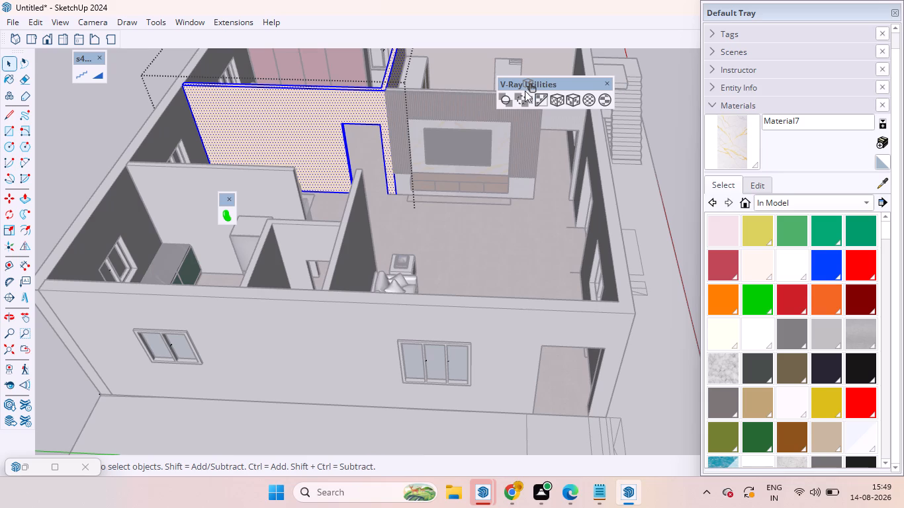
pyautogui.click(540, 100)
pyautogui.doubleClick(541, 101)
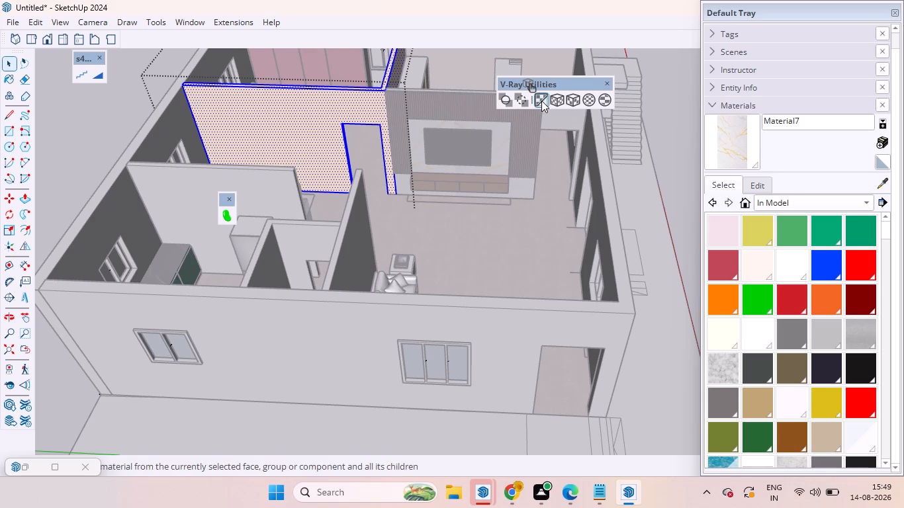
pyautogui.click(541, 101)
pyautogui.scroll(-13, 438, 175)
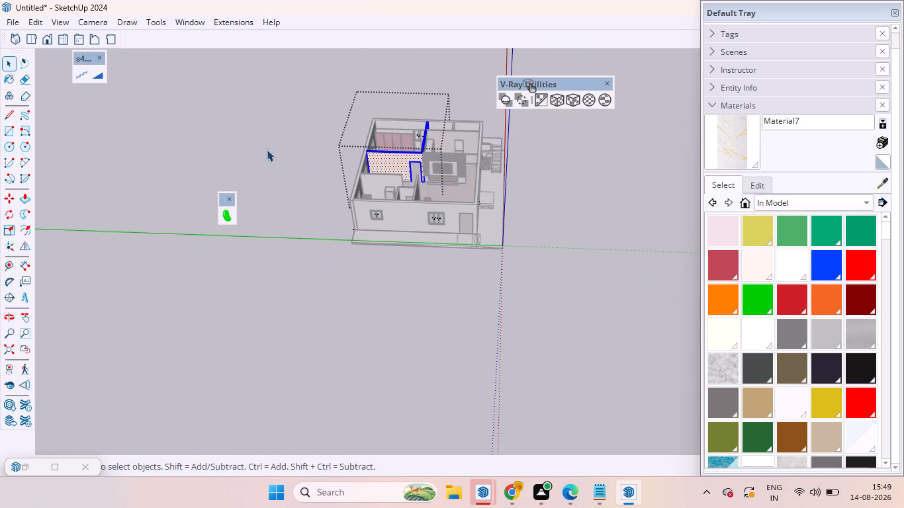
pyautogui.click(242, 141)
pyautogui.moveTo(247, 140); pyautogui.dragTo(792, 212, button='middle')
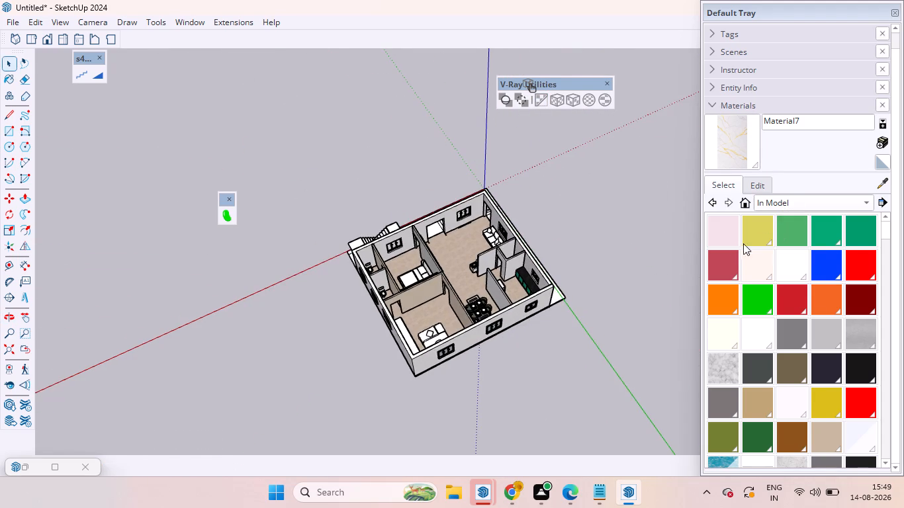
# Open the beige bedroom partition wall group and create a new material using the SAGA GREEN.jpg texture from Downloads.
pyautogui.scroll(6, 478, 277)
pyautogui.moveTo(498, 434); pyautogui.dragTo(604, 242, button='middle')
pyautogui.scroll(4, 565, 242)
pyautogui.scroll(-1, 451, 265)
pyautogui.moveTo(455, 273); pyautogui.dragTo(562, 288, button='middle')
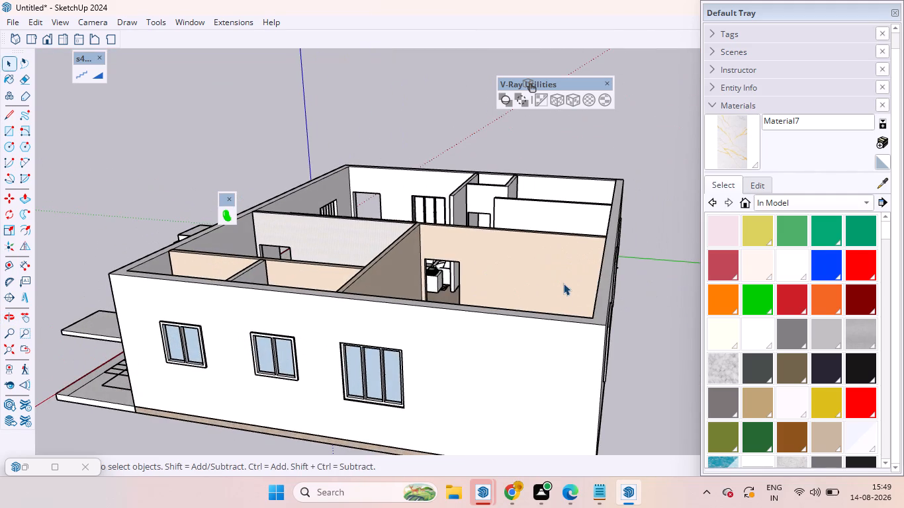
pyautogui.scroll(2, 557, 263)
pyautogui.moveTo(557, 263); pyautogui.dragTo(691, 328, button='middle')
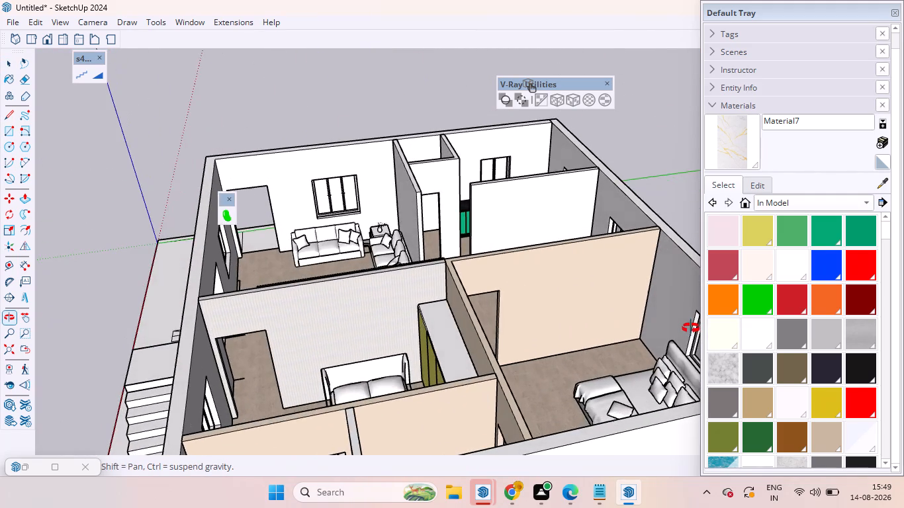
pyautogui.moveTo(691, 328); pyautogui.dragTo(606, 261, button='middle')
pyautogui.scroll(4, 606, 267)
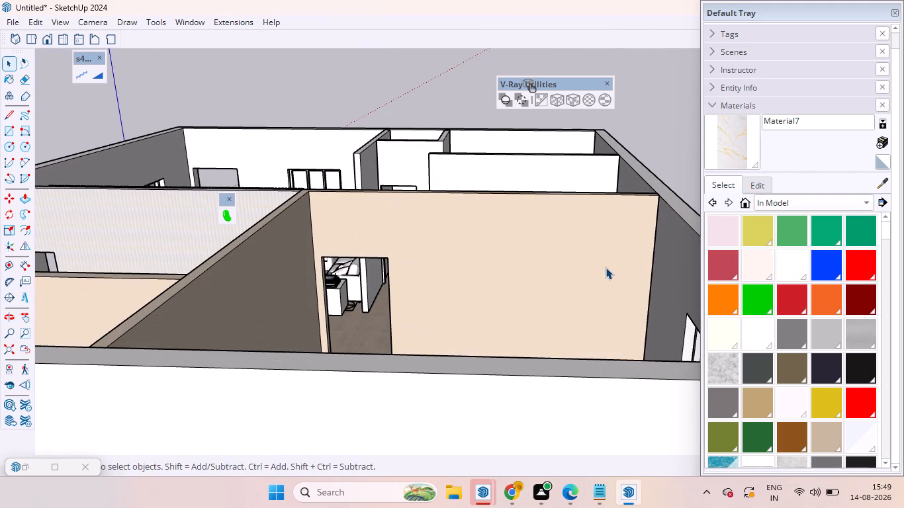
pyautogui.click(606, 267)
pyautogui.doubleClick(606, 267)
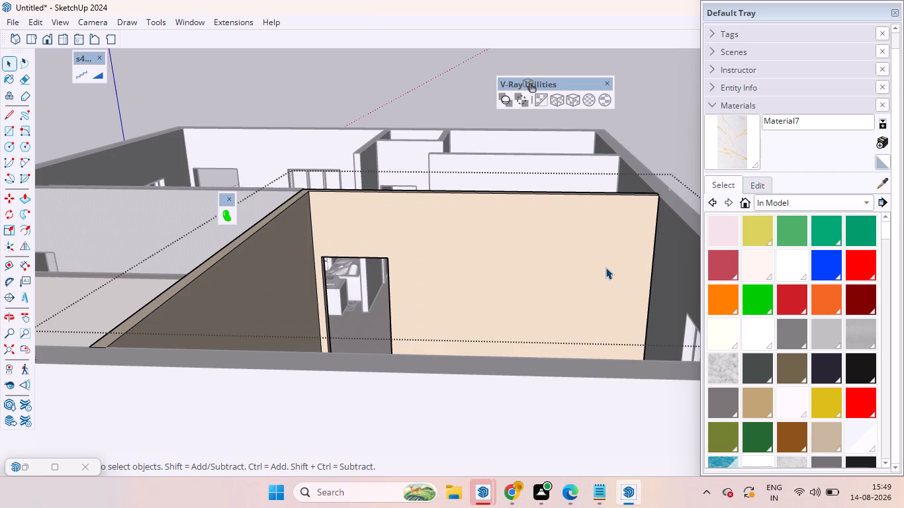
pyautogui.click(606, 267)
pyautogui.click(599, 267)
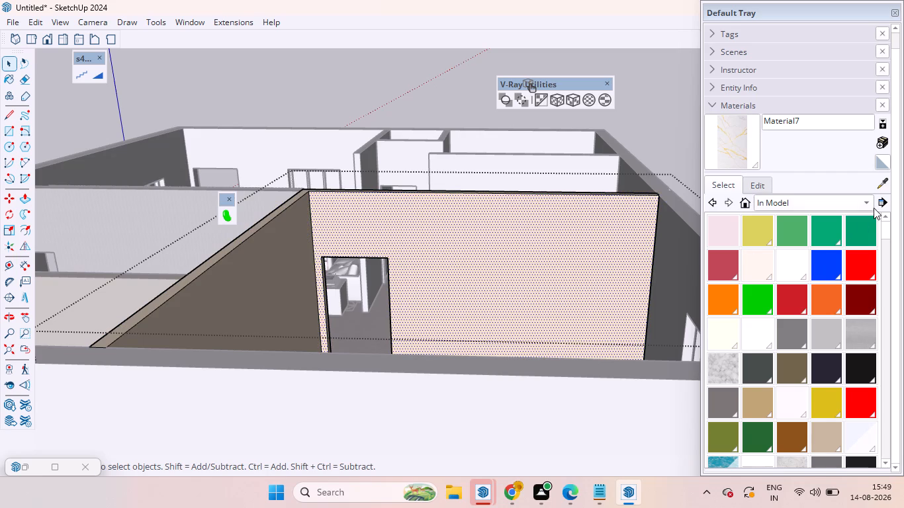
pyautogui.click(881, 145)
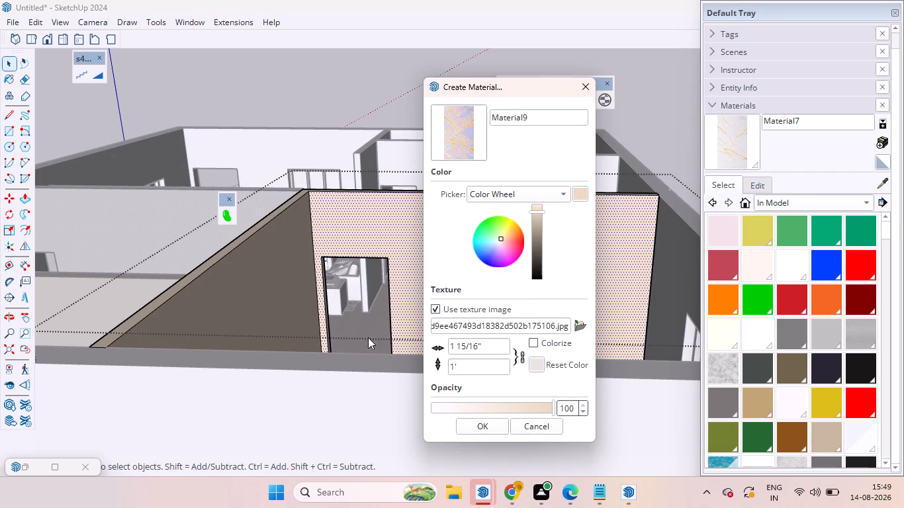
pyautogui.click(580, 323)
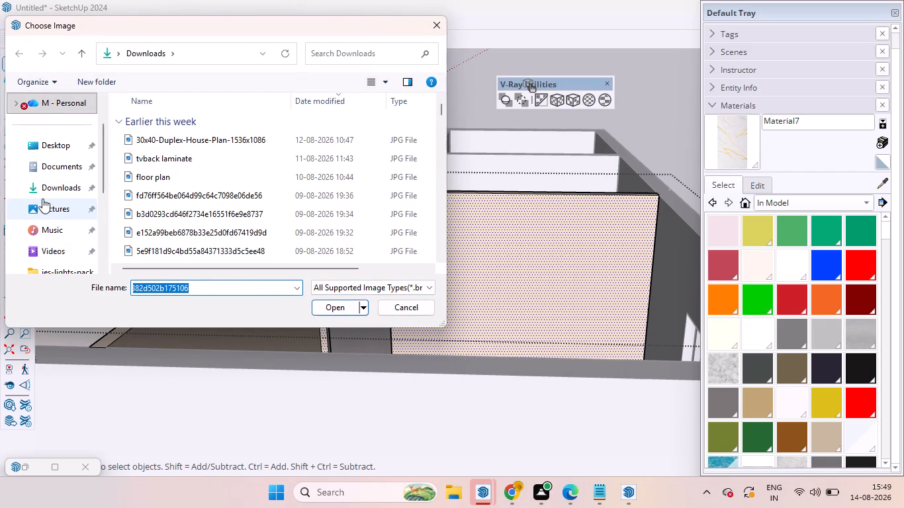
pyautogui.click(40, 190)
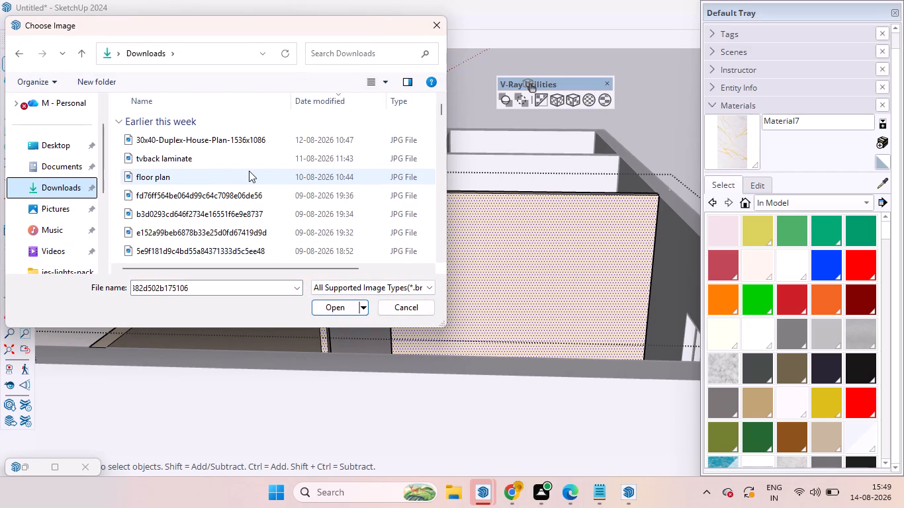
pyautogui.scroll(-2, 253, 171)
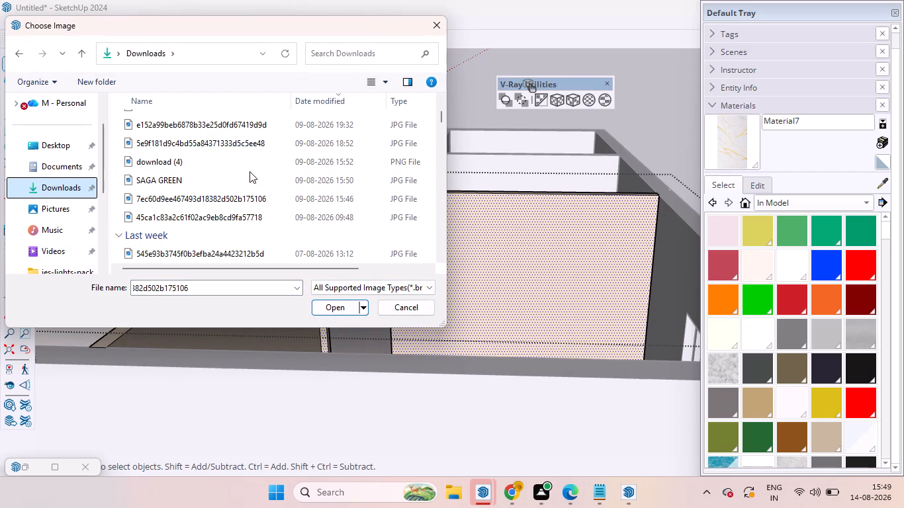
pyautogui.click(198, 185)
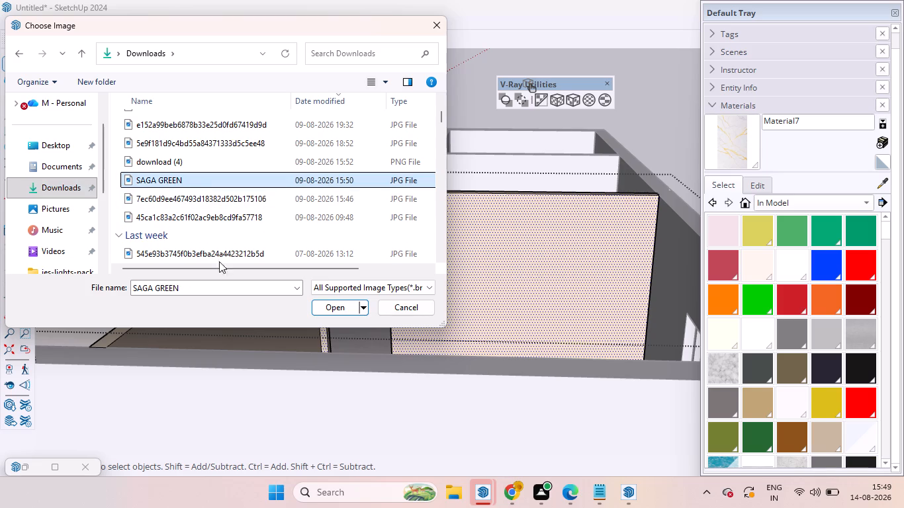
pyautogui.click(336, 306)
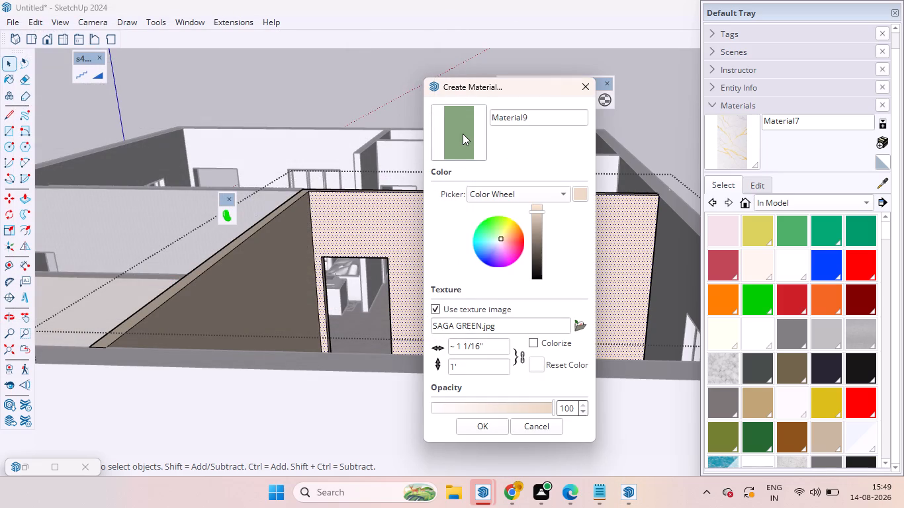
pyautogui.click(483, 427)
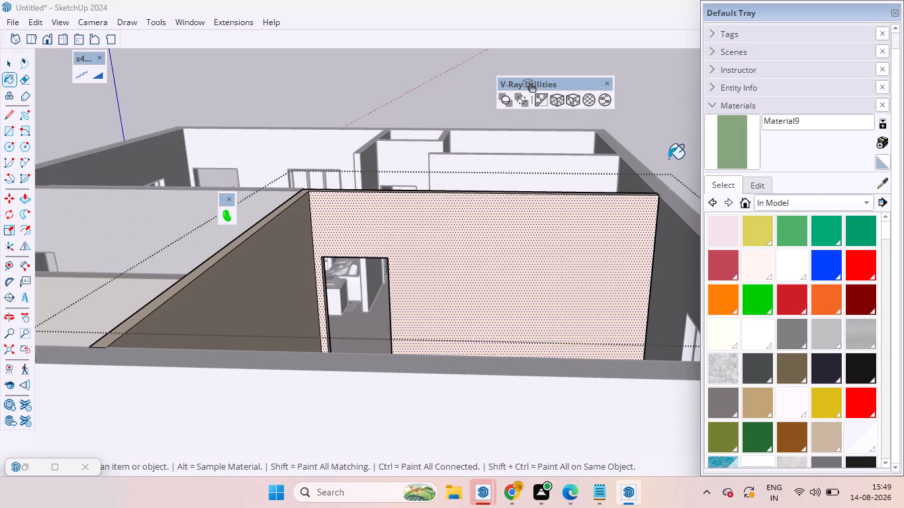
# Paint the partition's doorway face and the adjoining face inside the red-wardrobe bedroom with the new sage green material.
pyautogui.click(519, 251)
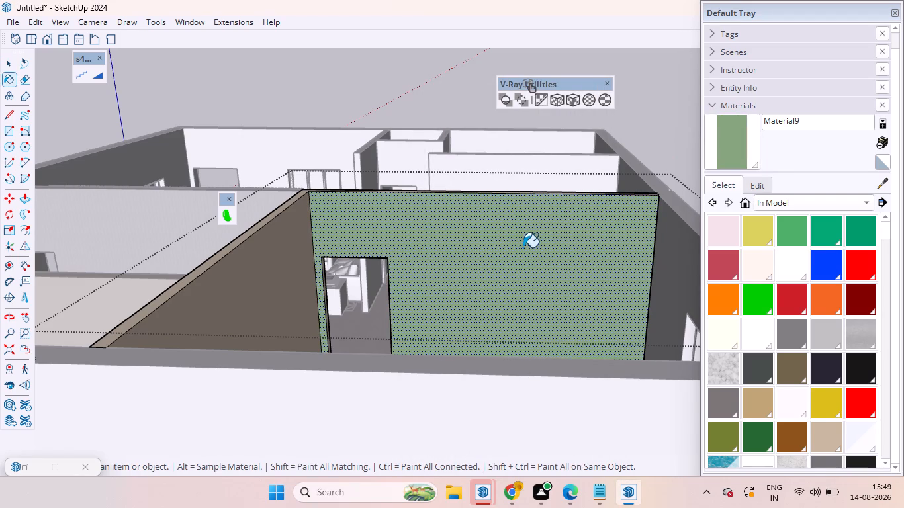
pyautogui.scroll(-4, 501, 241)
pyautogui.moveTo(504, 253); pyautogui.dragTo(621, 263, button='middle')
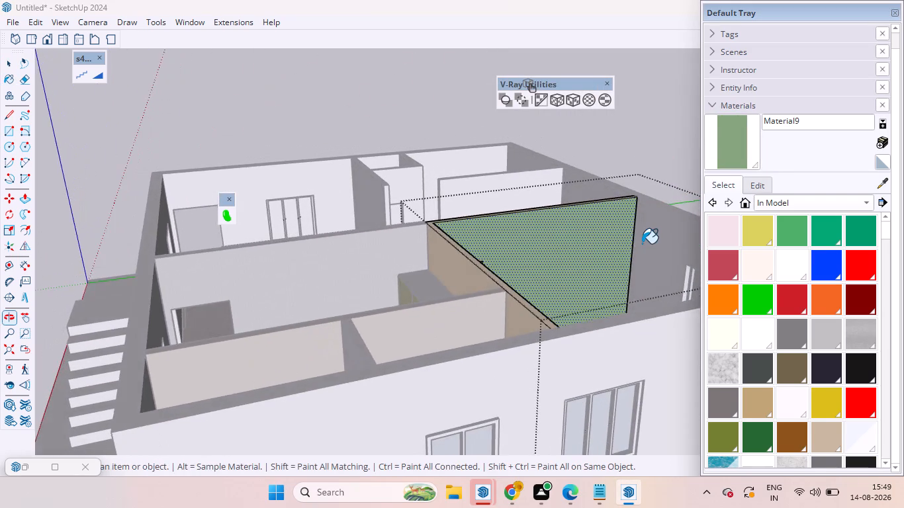
pyautogui.scroll(4, 643, 243)
pyautogui.scroll(-6, 627, 237)
pyautogui.moveTo(588, 251); pyautogui.dragTo(229, 326, button='middle')
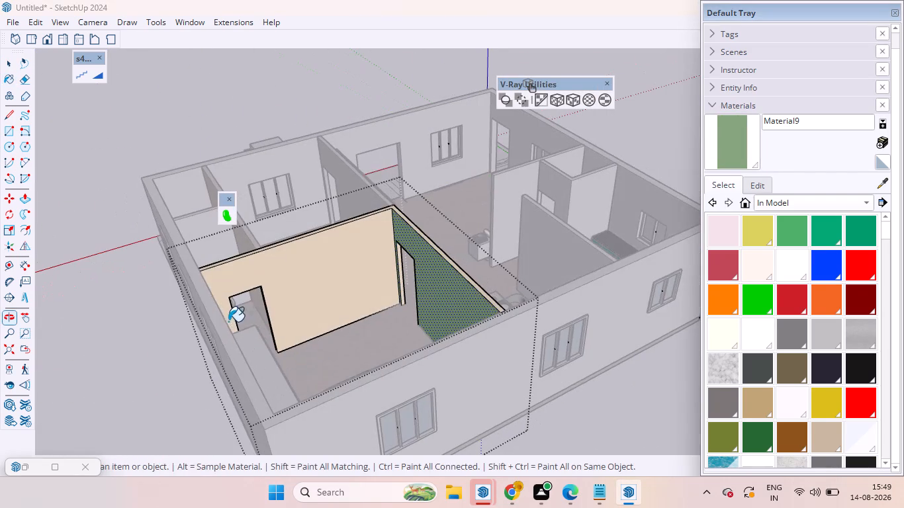
pyautogui.click(344, 271)
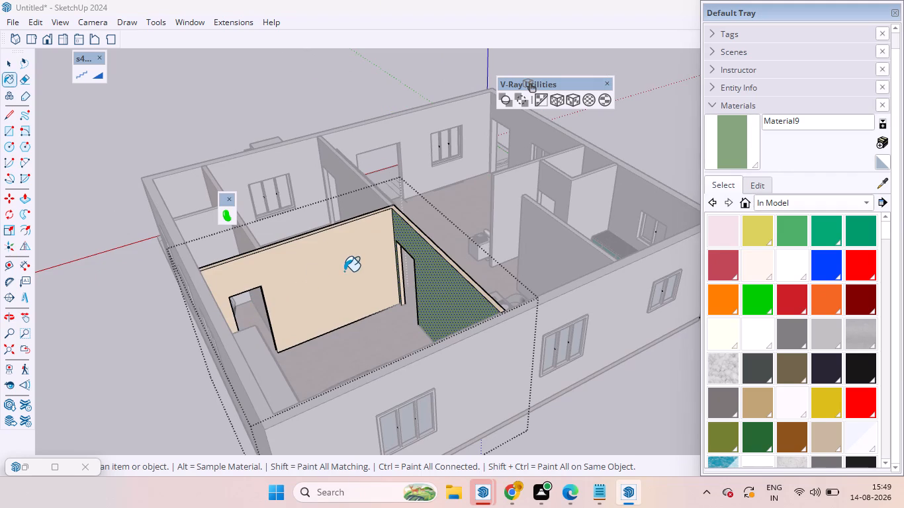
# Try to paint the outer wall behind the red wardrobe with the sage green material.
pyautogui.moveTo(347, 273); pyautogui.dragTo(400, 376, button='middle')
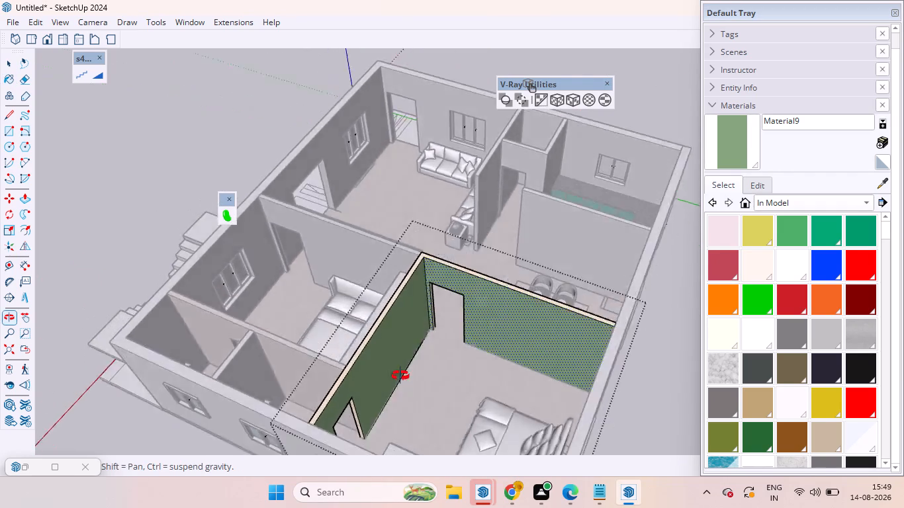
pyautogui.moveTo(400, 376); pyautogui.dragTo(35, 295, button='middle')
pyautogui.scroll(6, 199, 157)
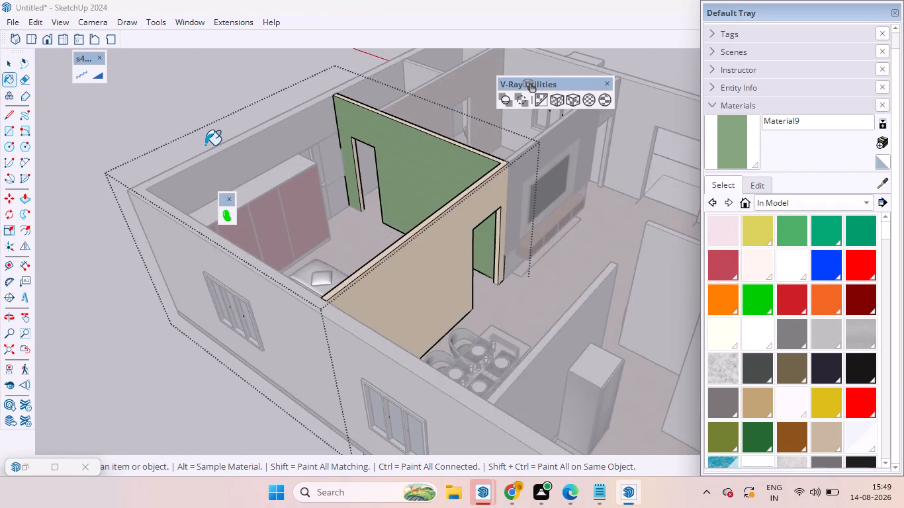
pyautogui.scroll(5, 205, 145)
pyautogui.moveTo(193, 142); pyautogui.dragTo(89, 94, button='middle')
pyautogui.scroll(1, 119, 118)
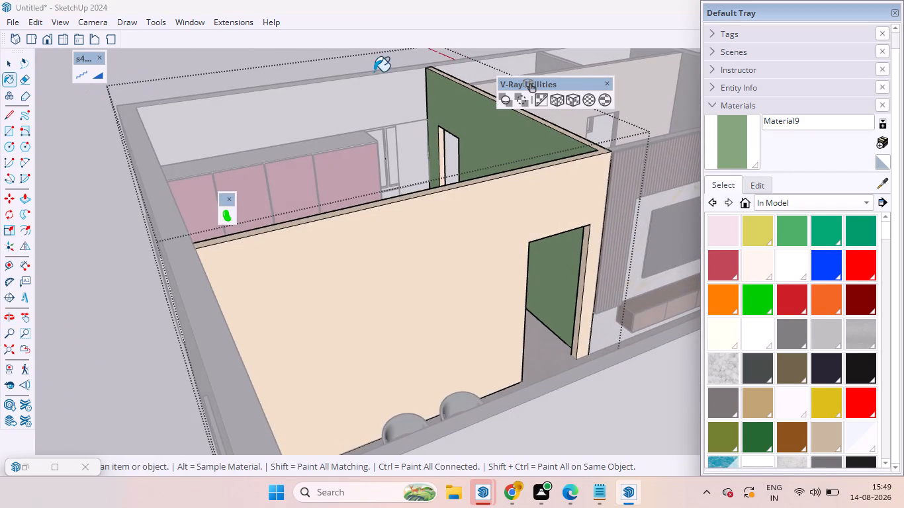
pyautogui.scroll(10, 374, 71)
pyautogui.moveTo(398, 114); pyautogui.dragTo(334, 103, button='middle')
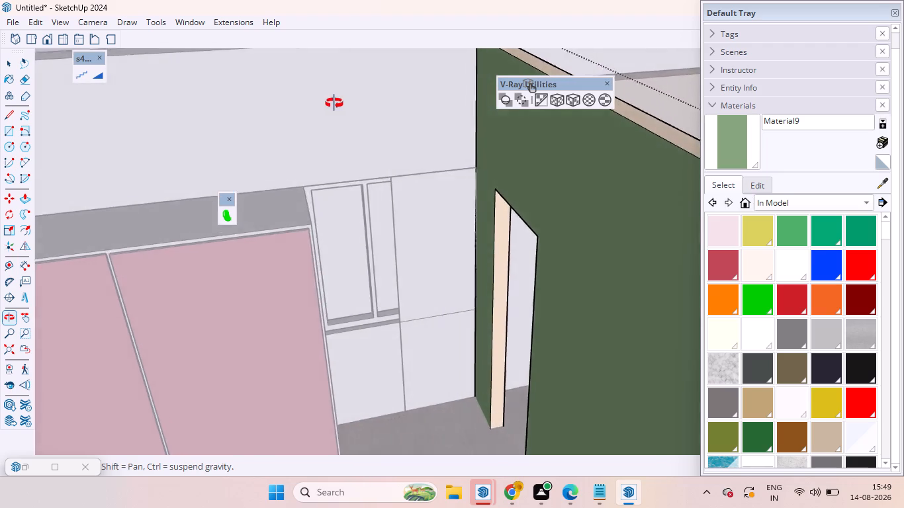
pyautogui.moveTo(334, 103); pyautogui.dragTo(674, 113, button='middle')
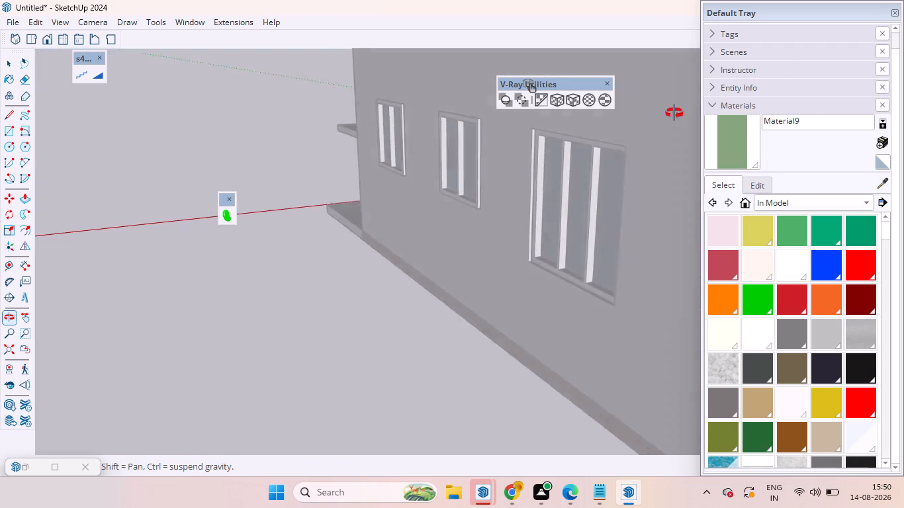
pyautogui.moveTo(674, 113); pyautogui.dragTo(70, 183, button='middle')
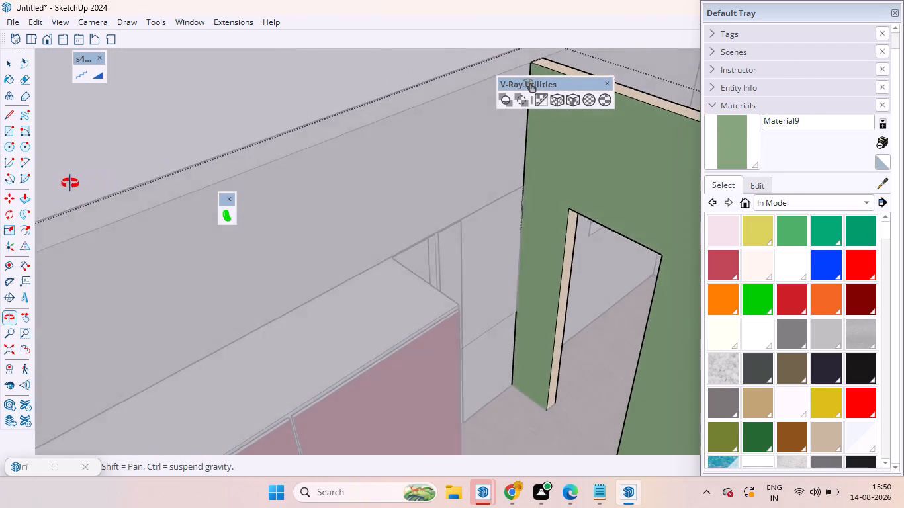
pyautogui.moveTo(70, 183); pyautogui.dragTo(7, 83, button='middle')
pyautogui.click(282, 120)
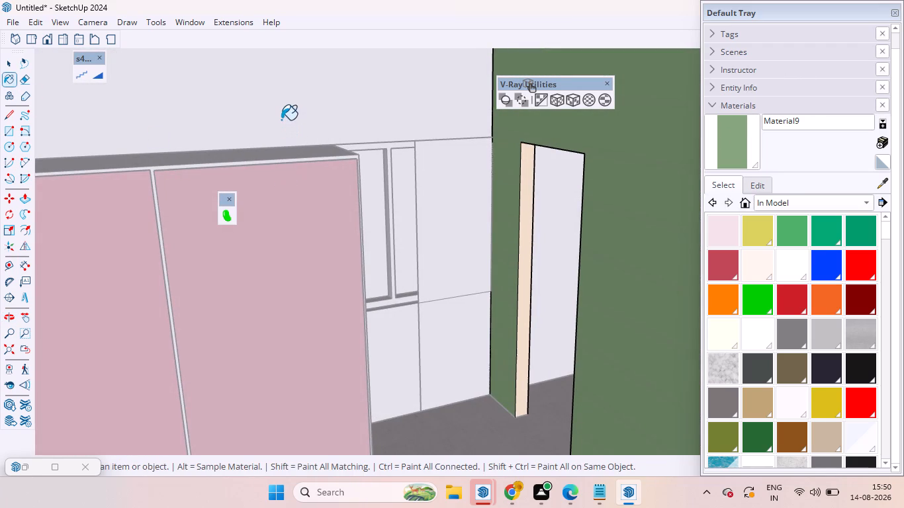
# Switch to the Select tool and leave the partition wall group.
pyautogui.scroll(-5, 319, 139)
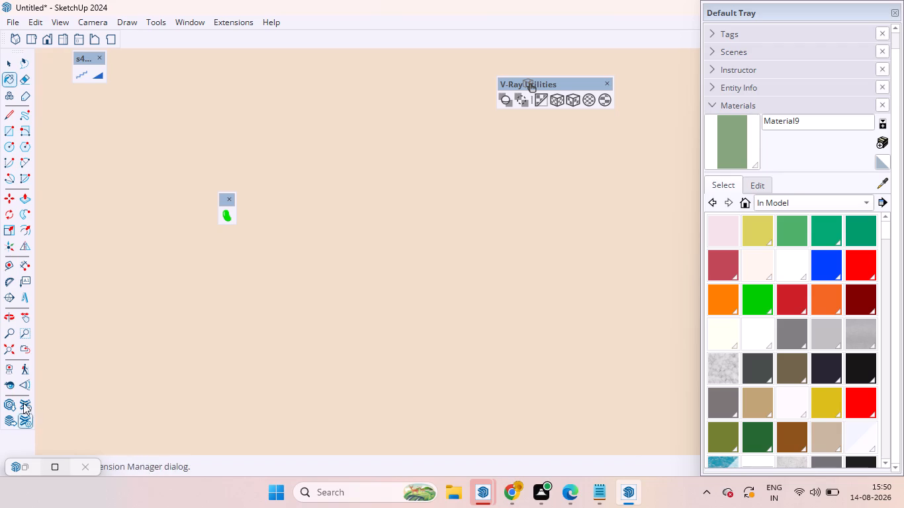
pyautogui.click(7, 352)
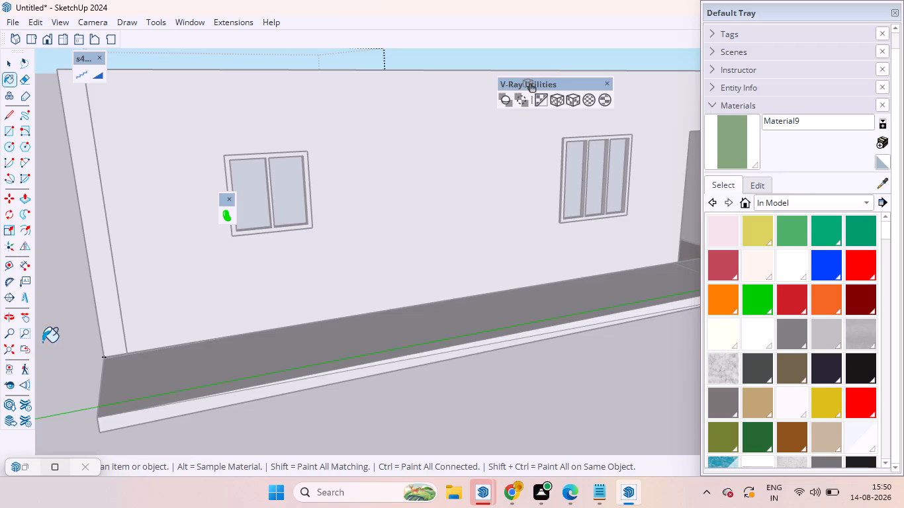
pyautogui.moveTo(241, 175); pyautogui.dragTo(129, 367, button='middle')
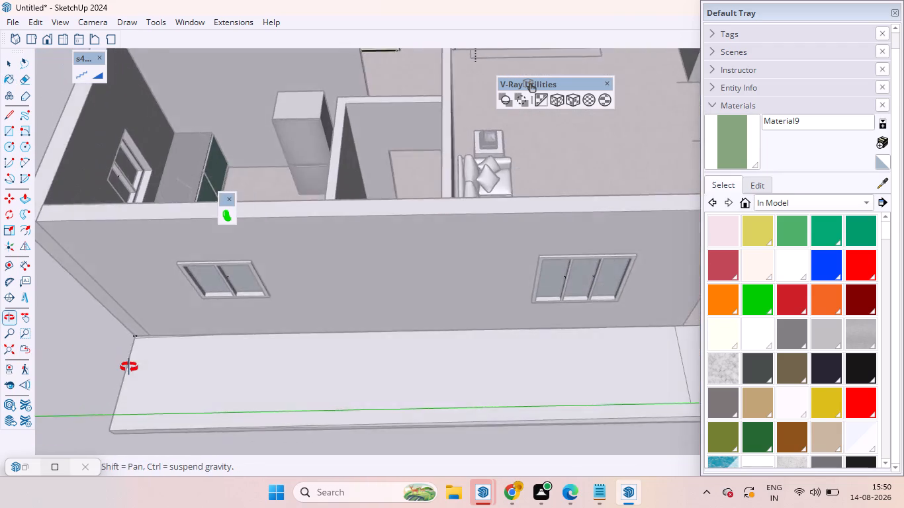
pyautogui.moveTo(129, 367); pyautogui.dragTo(324, 355, button='middle')
pyautogui.scroll(-12, 317, 340)
pyautogui.scroll(3, 123, 167)
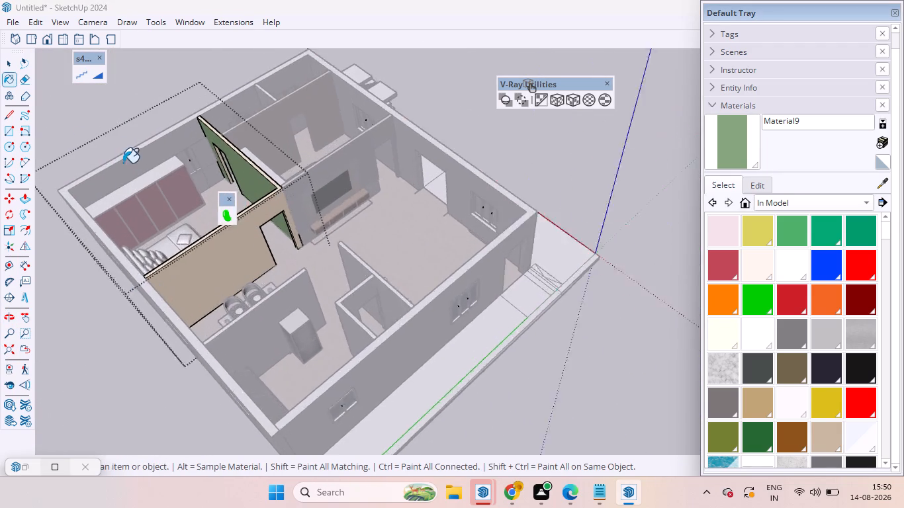
pyautogui.scroll(4, 123, 163)
pyautogui.press('space')
pyautogui.press('space')
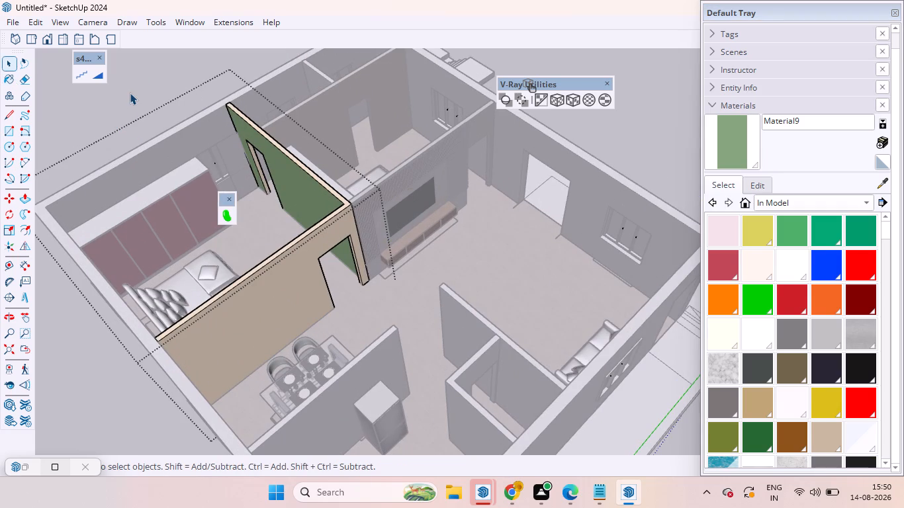
pyautogui.click(130, 93)
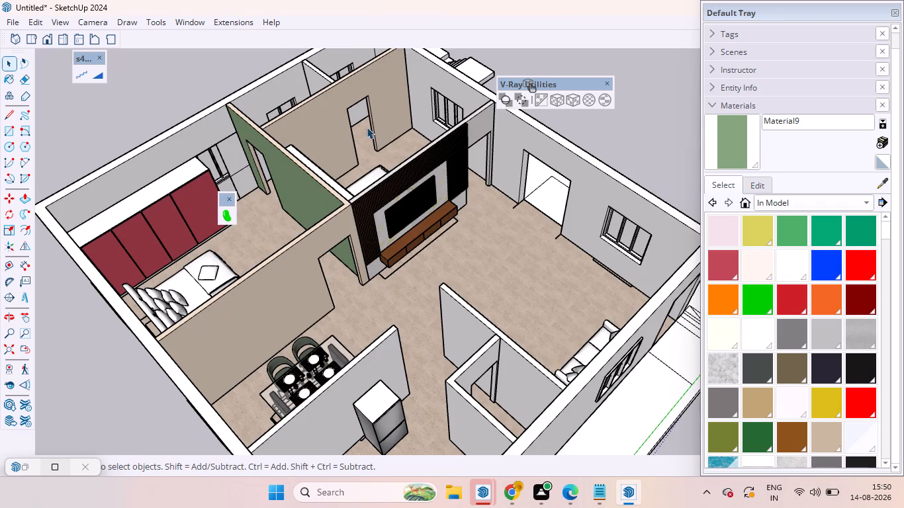
# Open the outer wall group and delete the stray vertical edge crossing the window area beside the red wardrobe.
pyautogui.scroll(7, 208, 135)
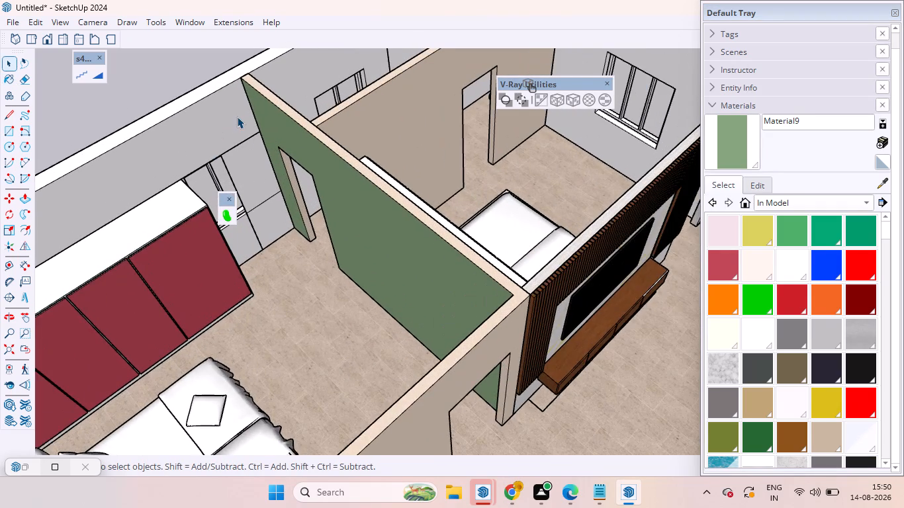
pyautogui.scroll(1, 286, 89)
pyautogui.moveTo(275, 92); pyautogui.dragTo(245, 211, button='middle')
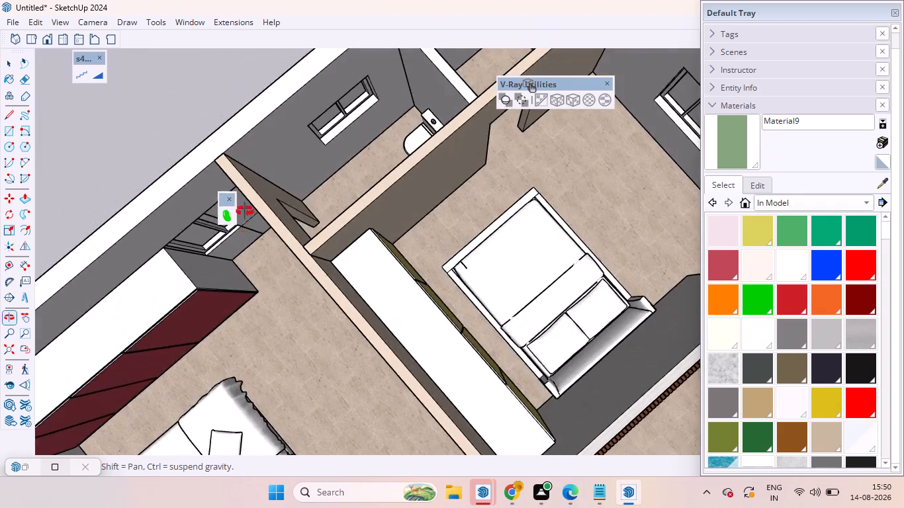
pyautogui.moveTo(245, 211); pyautogui.dragTo(228, 107, button='middle')
pyautogui.scroll(6, 260, 160)
pyautogui.click(260, 160)
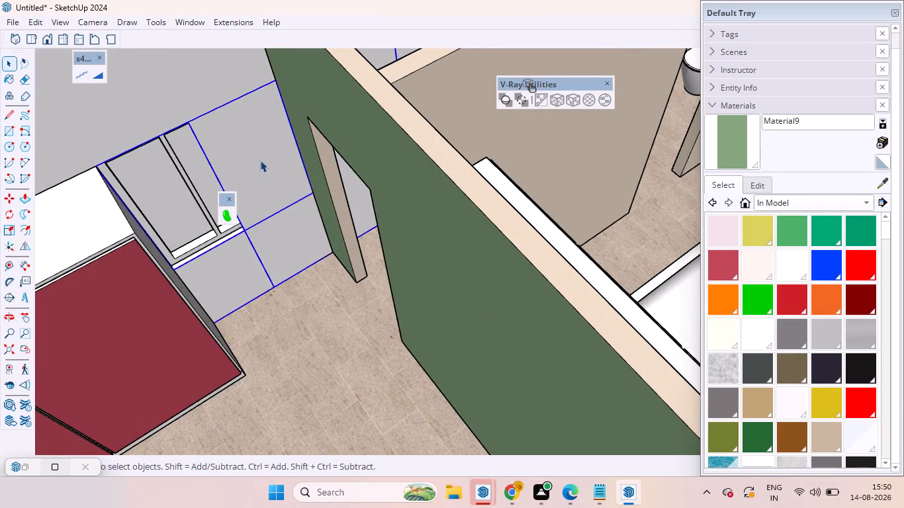
pyautogui.scroll(-2, 260, 160)
pyautogui.doubleClick(260, 160)
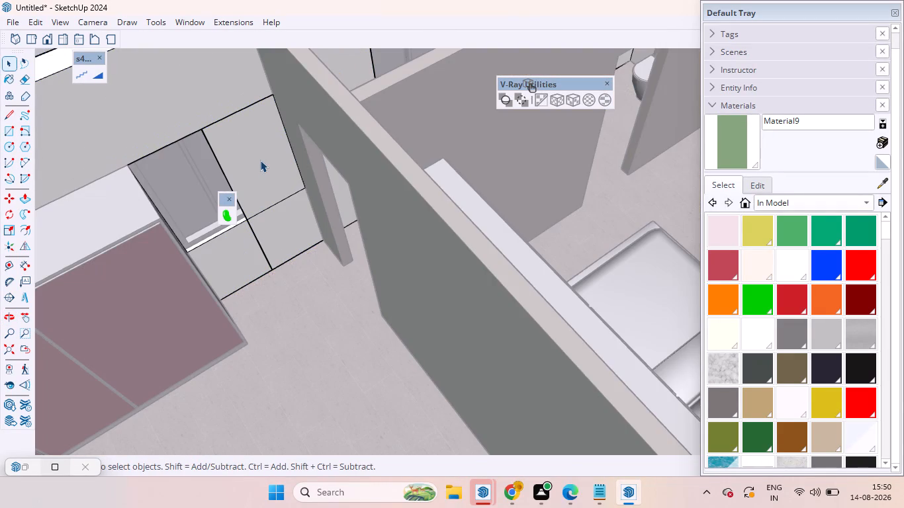
pyautogui.click(260, 160)
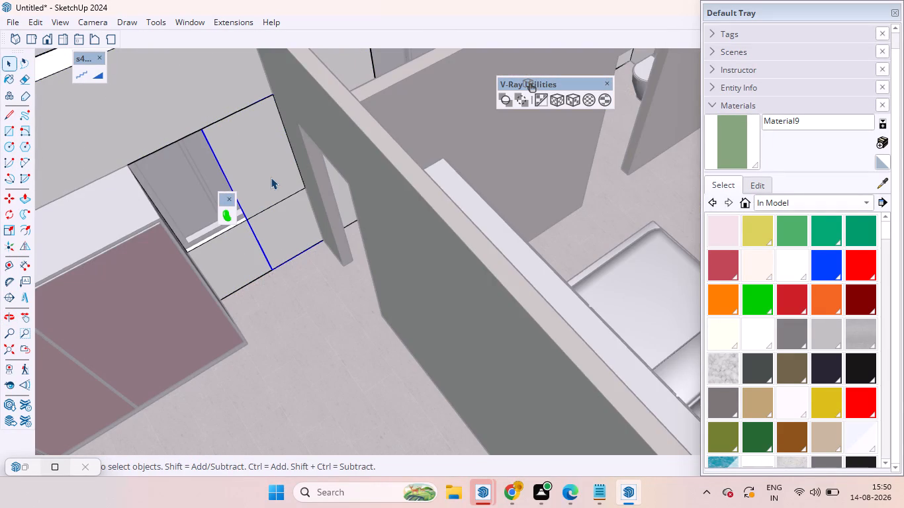
pyautogui.press('Delete')
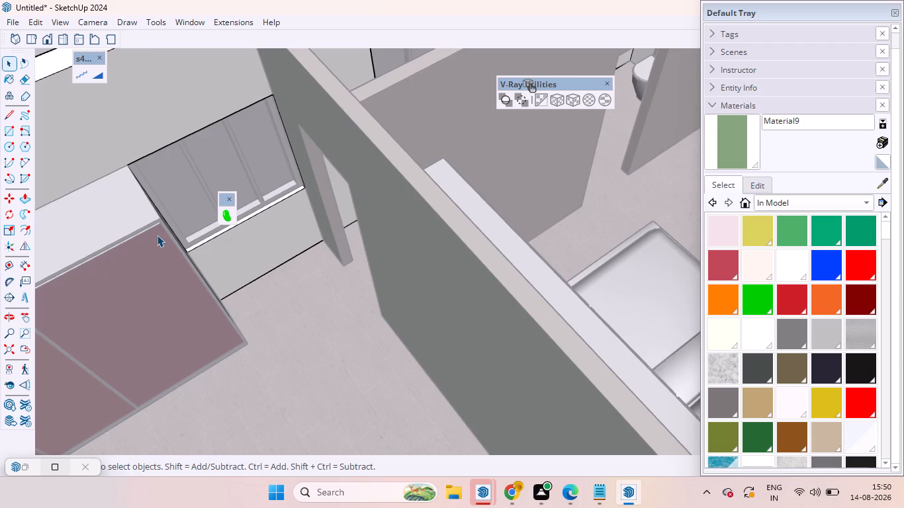
# Reopen the outer wall group and check the extent of its inner face above the red wardrobe.
pyautogui.scroll(-10, 165, 222)
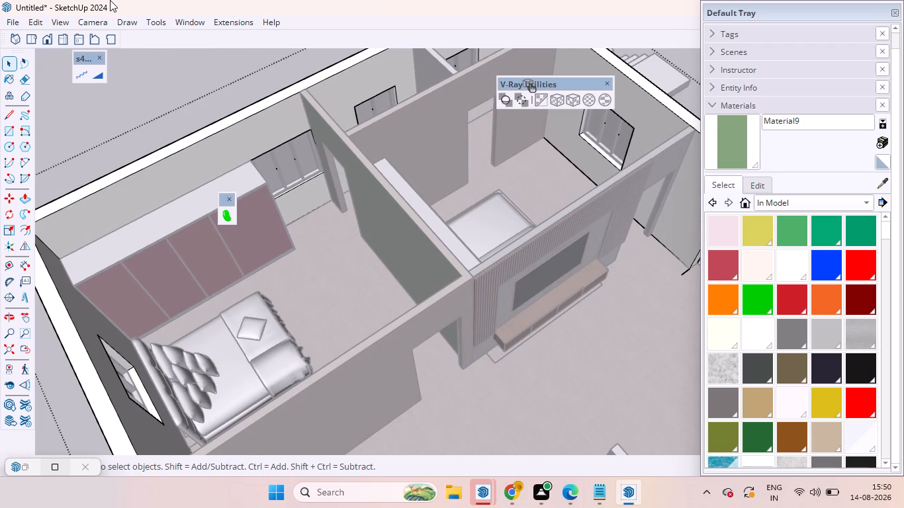
pyautogui.click(218, 89)
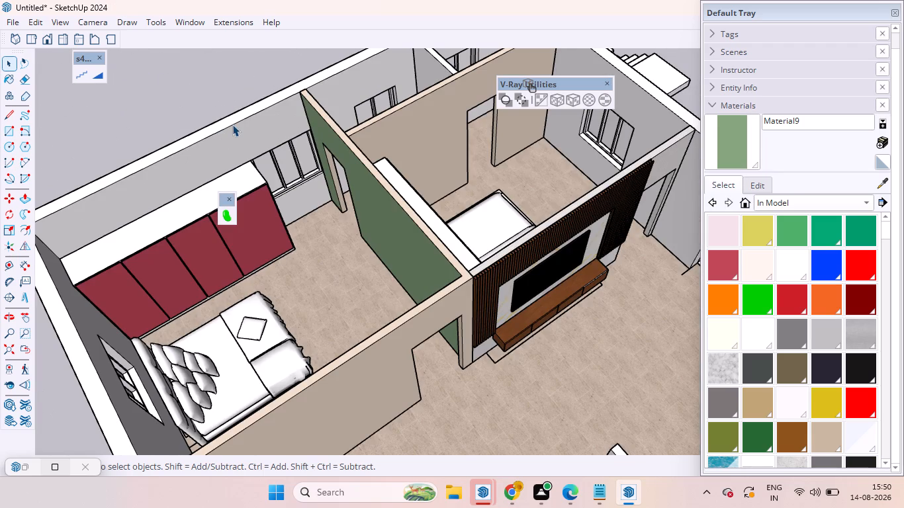
pyautogui.click(246, 136)
pyautogui.doubleClick(245, 136)
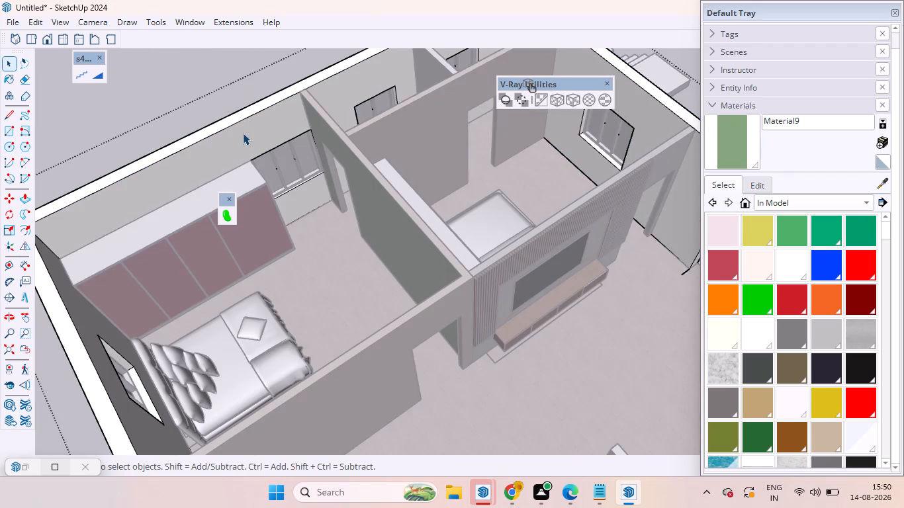
pyautogui.click(243, 133)
pyautogui.click(242, 133)
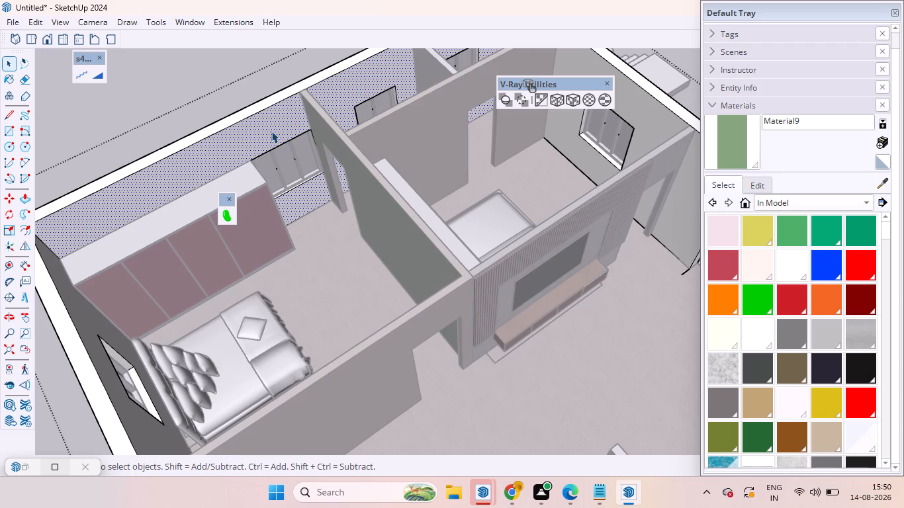
pyautogui.click(271, 128)
pyautogui.click(127, 126)
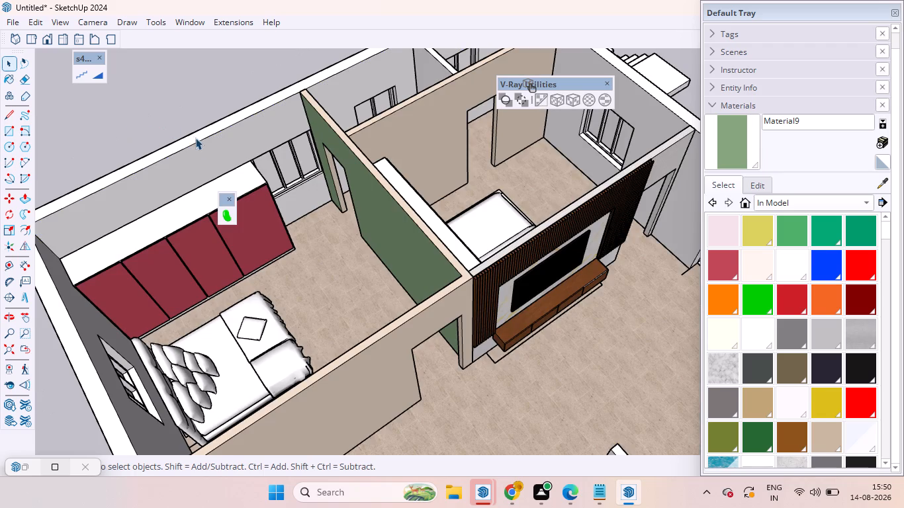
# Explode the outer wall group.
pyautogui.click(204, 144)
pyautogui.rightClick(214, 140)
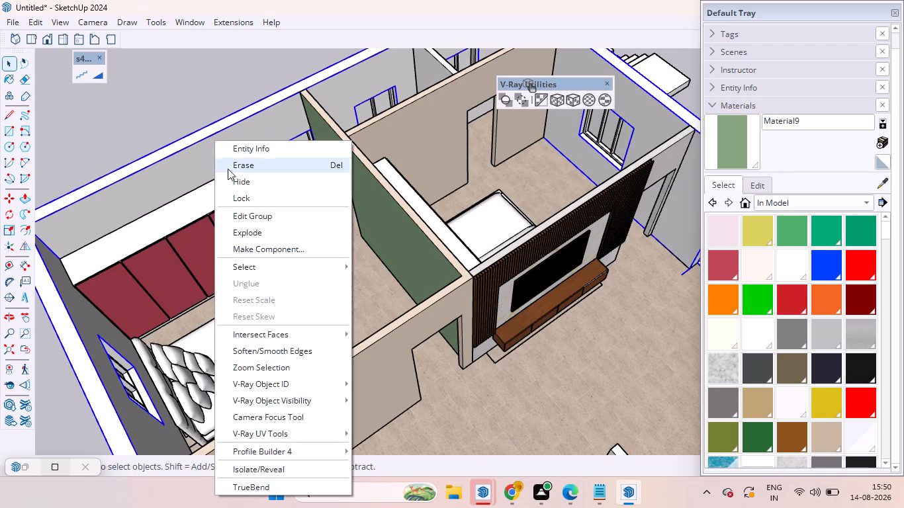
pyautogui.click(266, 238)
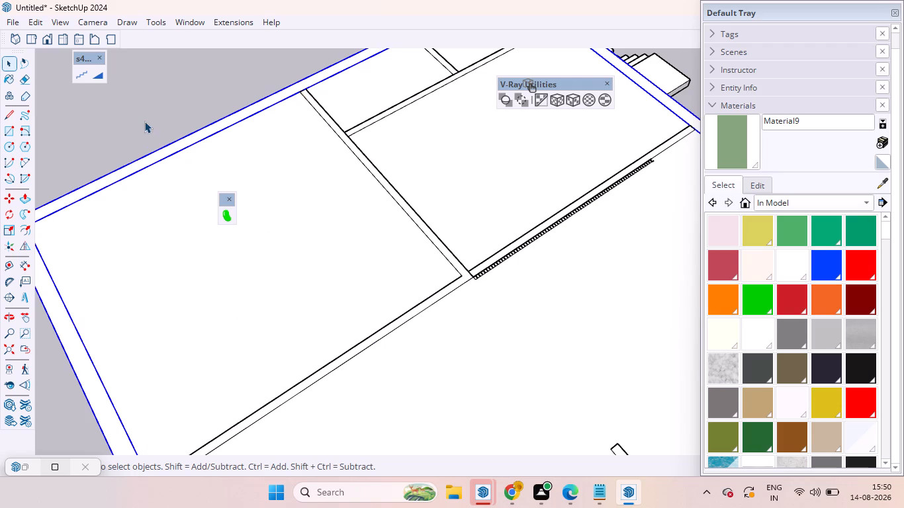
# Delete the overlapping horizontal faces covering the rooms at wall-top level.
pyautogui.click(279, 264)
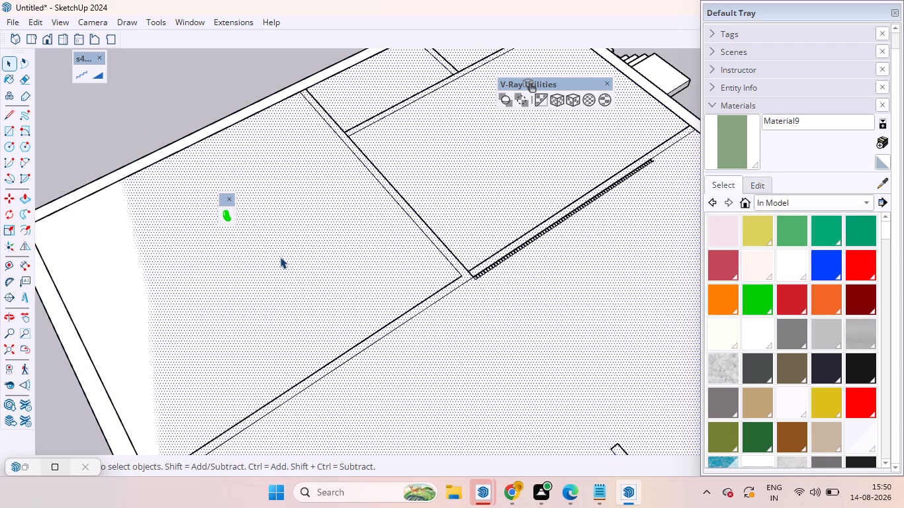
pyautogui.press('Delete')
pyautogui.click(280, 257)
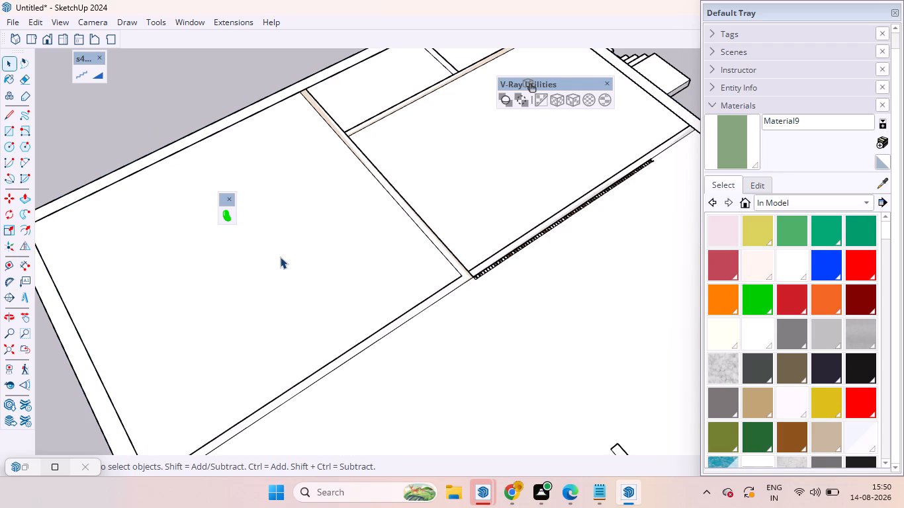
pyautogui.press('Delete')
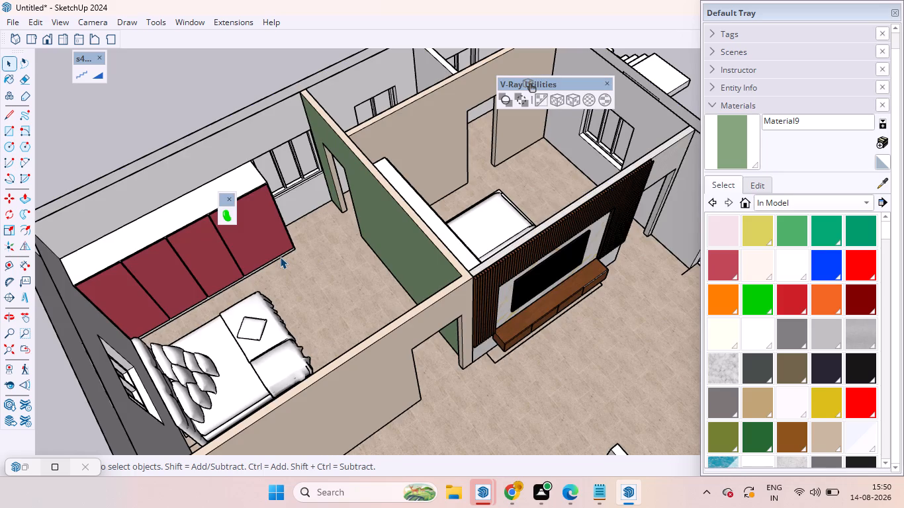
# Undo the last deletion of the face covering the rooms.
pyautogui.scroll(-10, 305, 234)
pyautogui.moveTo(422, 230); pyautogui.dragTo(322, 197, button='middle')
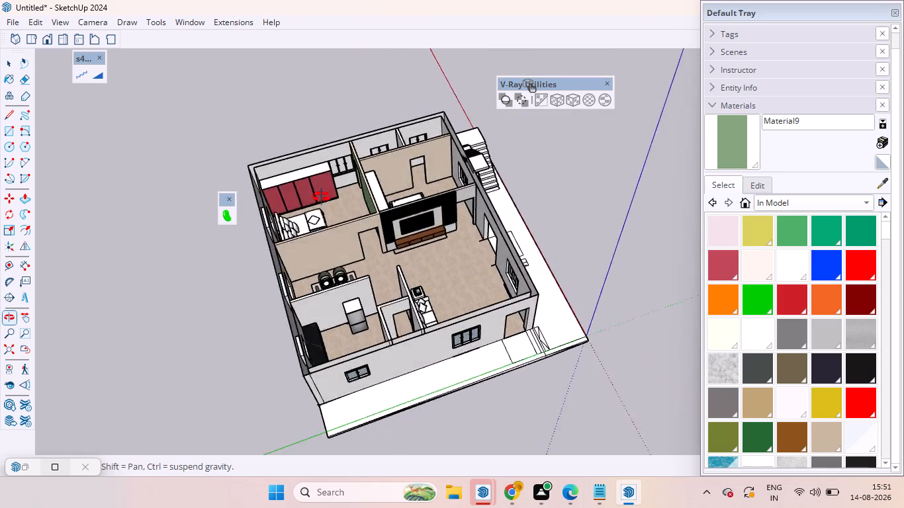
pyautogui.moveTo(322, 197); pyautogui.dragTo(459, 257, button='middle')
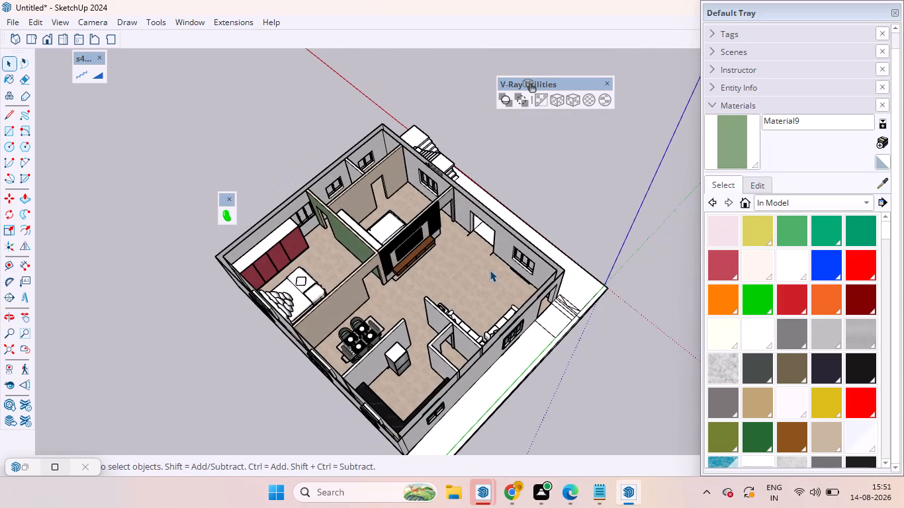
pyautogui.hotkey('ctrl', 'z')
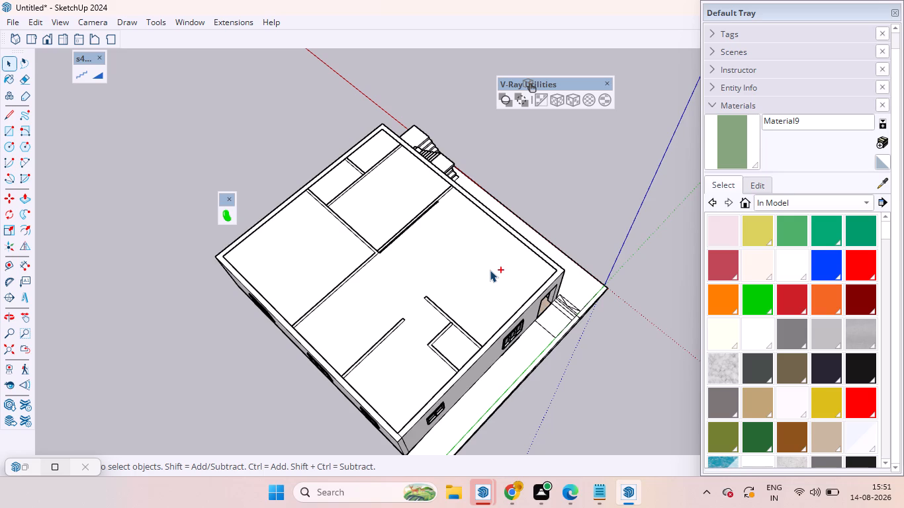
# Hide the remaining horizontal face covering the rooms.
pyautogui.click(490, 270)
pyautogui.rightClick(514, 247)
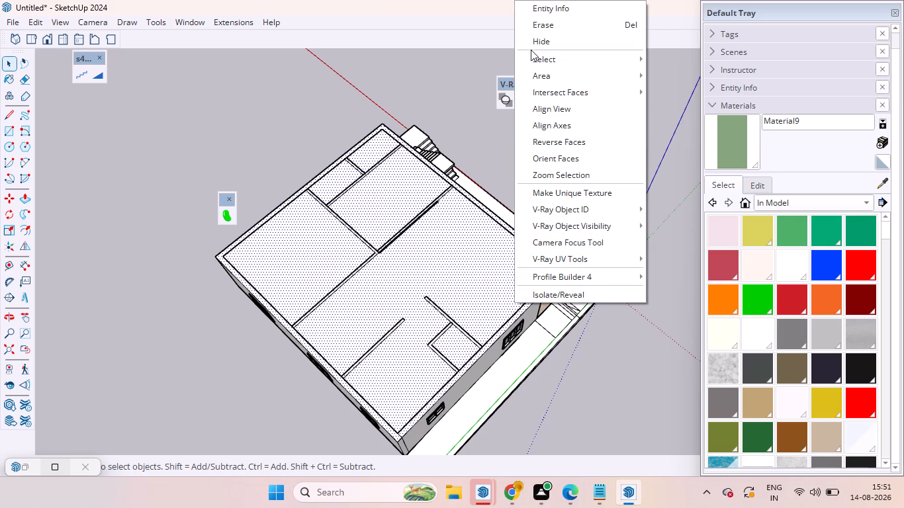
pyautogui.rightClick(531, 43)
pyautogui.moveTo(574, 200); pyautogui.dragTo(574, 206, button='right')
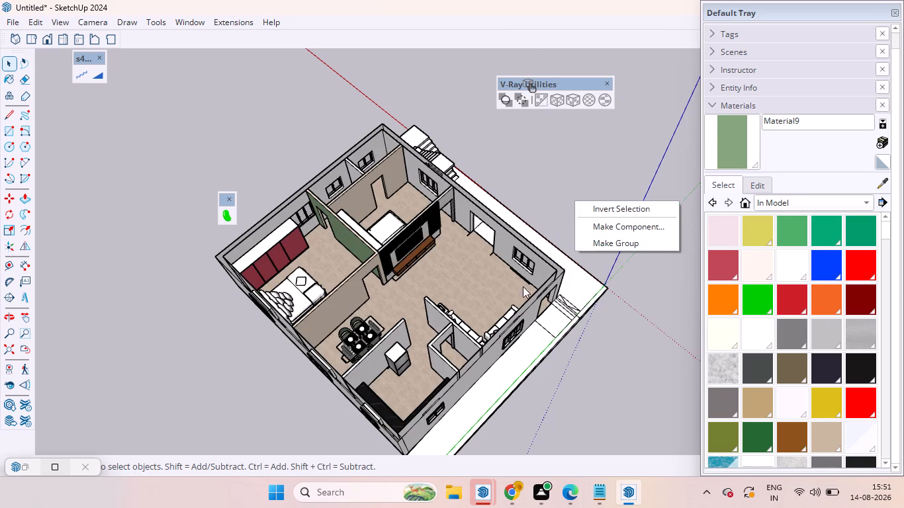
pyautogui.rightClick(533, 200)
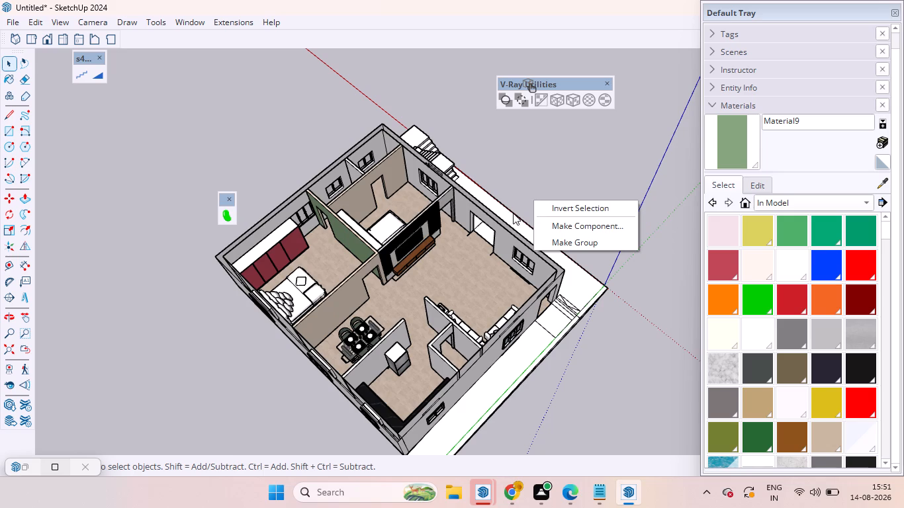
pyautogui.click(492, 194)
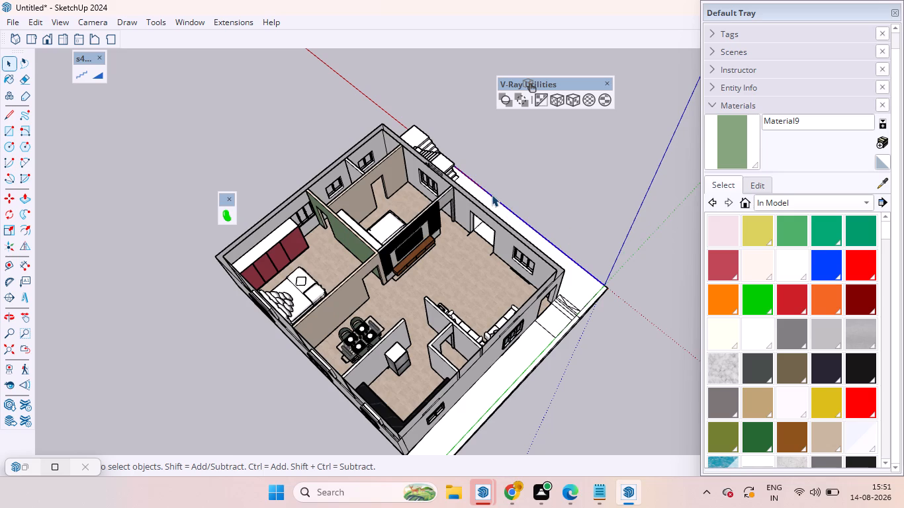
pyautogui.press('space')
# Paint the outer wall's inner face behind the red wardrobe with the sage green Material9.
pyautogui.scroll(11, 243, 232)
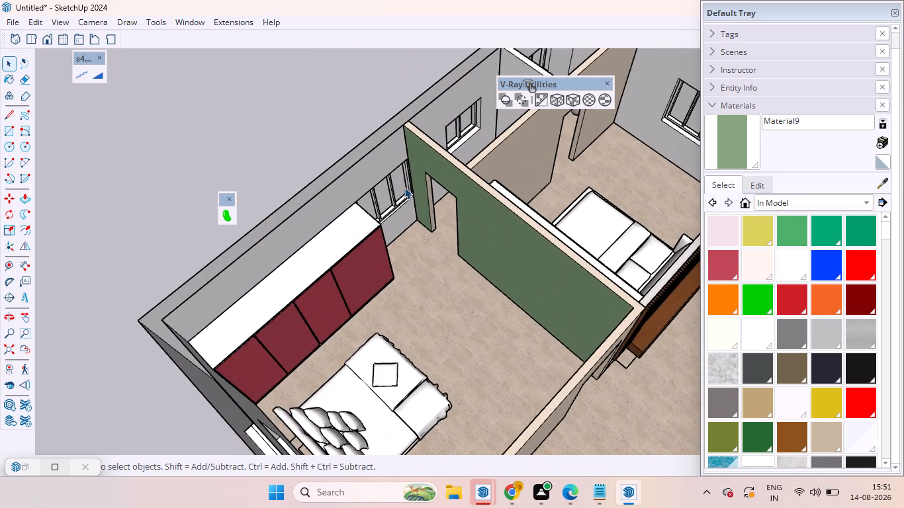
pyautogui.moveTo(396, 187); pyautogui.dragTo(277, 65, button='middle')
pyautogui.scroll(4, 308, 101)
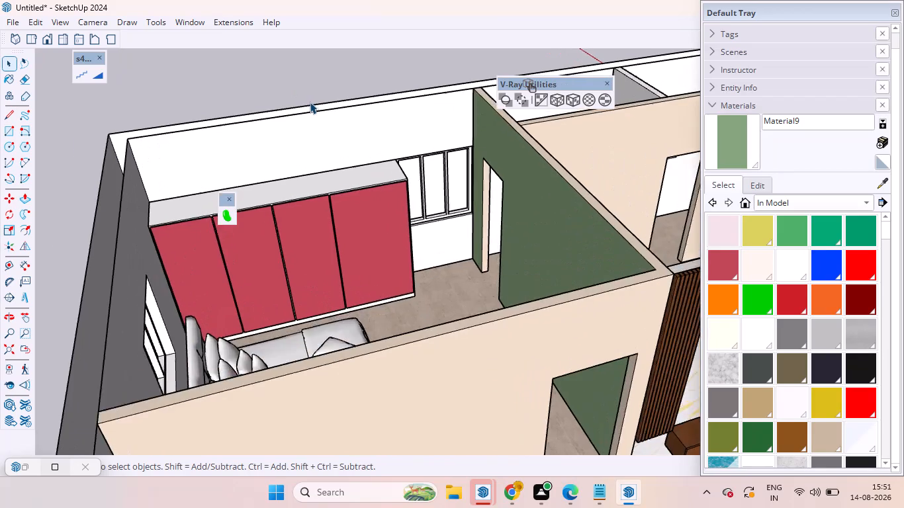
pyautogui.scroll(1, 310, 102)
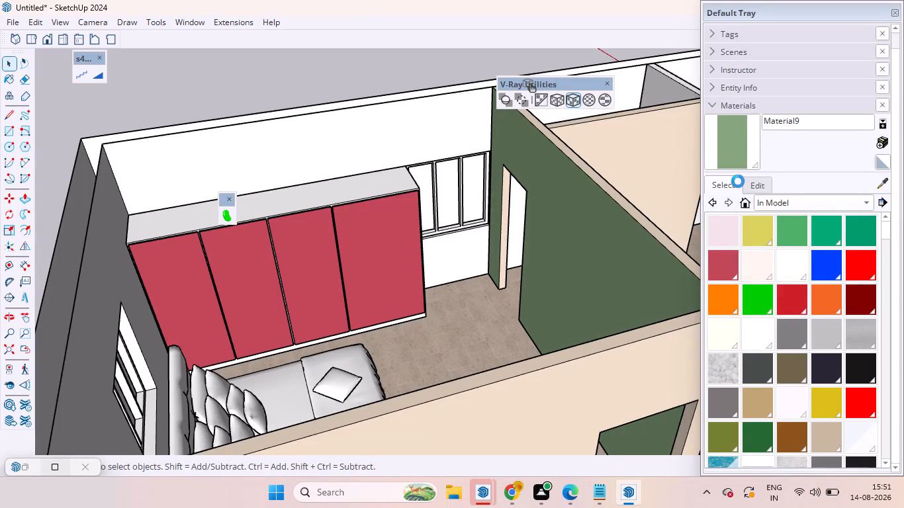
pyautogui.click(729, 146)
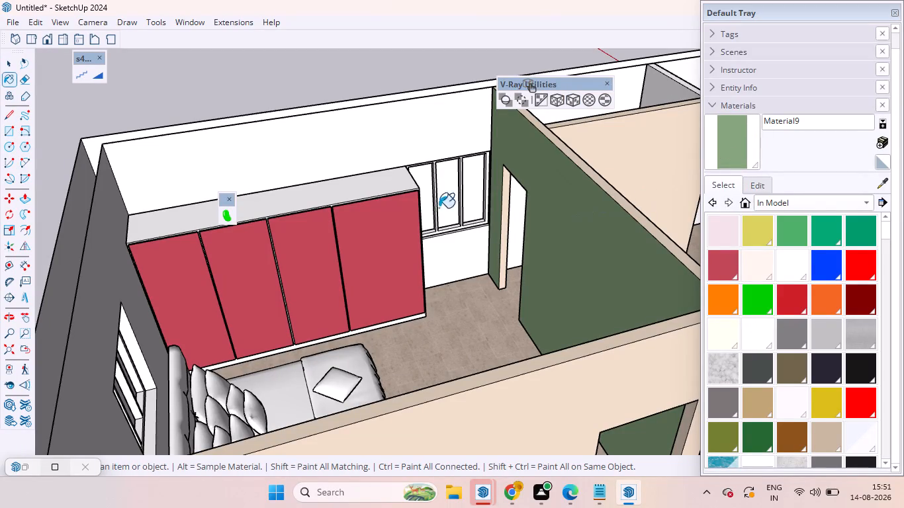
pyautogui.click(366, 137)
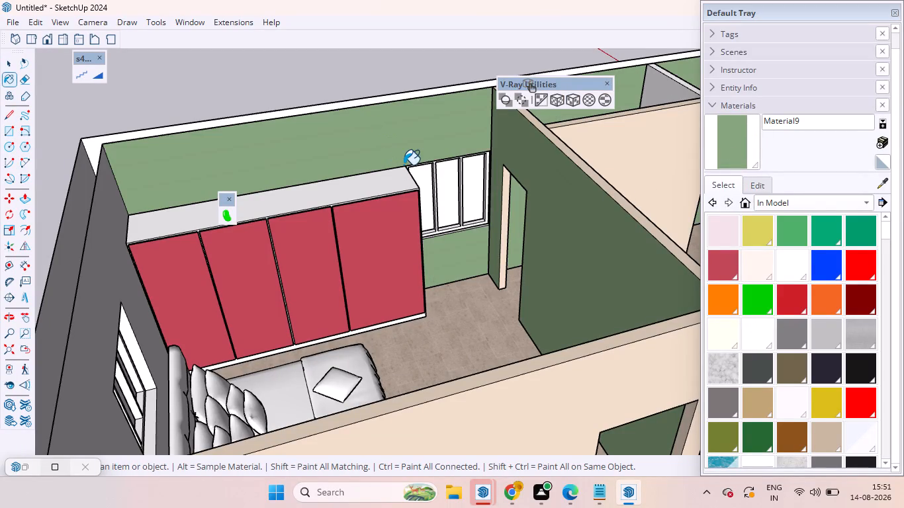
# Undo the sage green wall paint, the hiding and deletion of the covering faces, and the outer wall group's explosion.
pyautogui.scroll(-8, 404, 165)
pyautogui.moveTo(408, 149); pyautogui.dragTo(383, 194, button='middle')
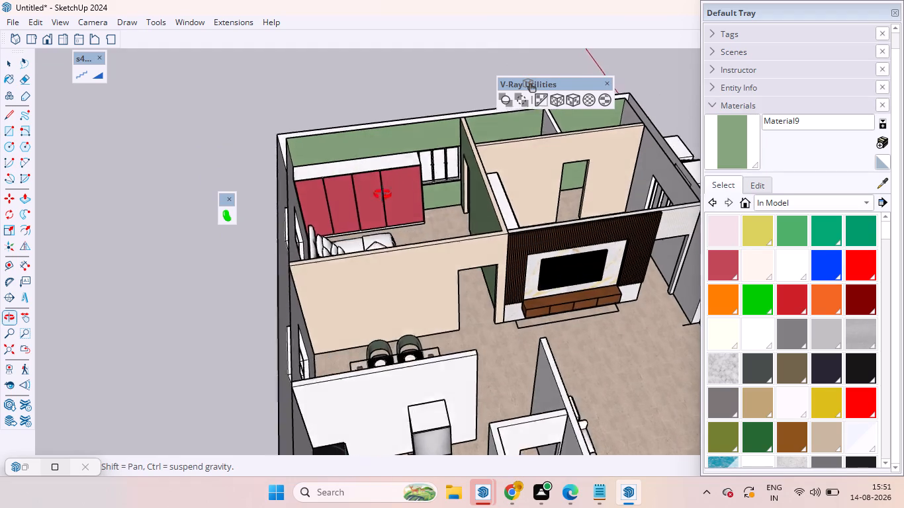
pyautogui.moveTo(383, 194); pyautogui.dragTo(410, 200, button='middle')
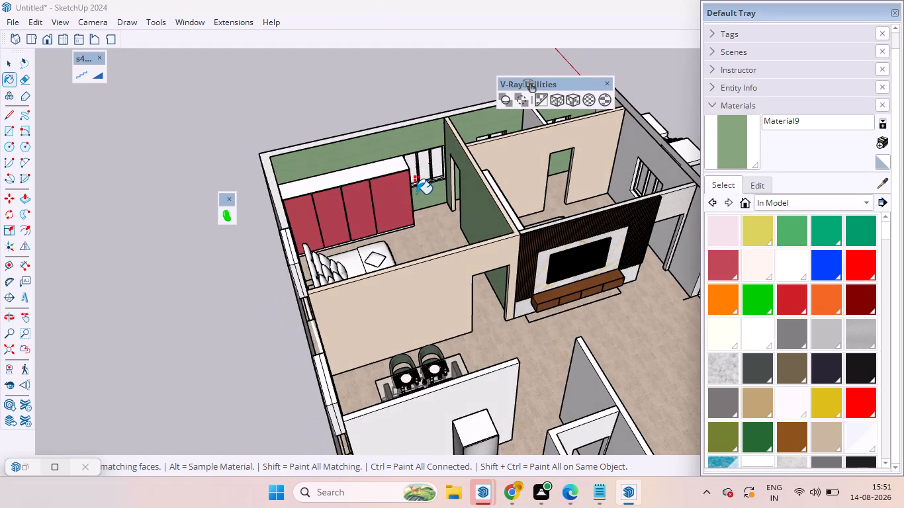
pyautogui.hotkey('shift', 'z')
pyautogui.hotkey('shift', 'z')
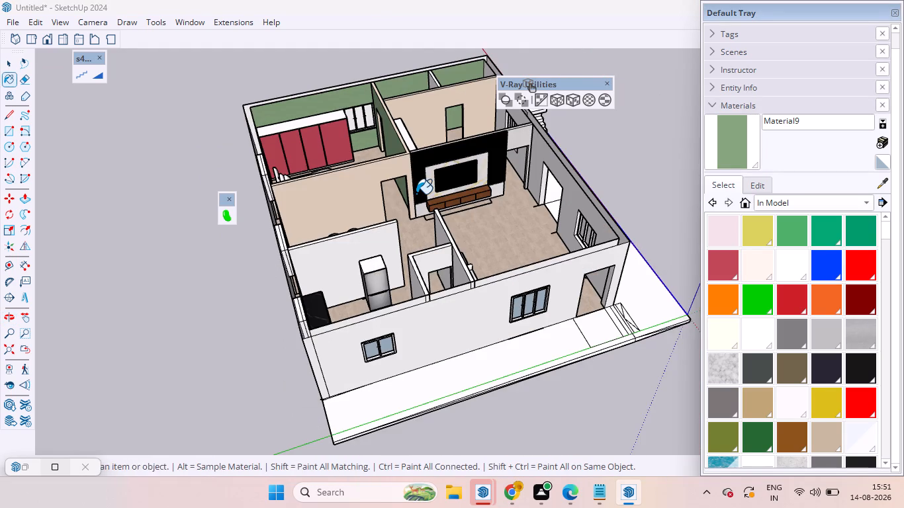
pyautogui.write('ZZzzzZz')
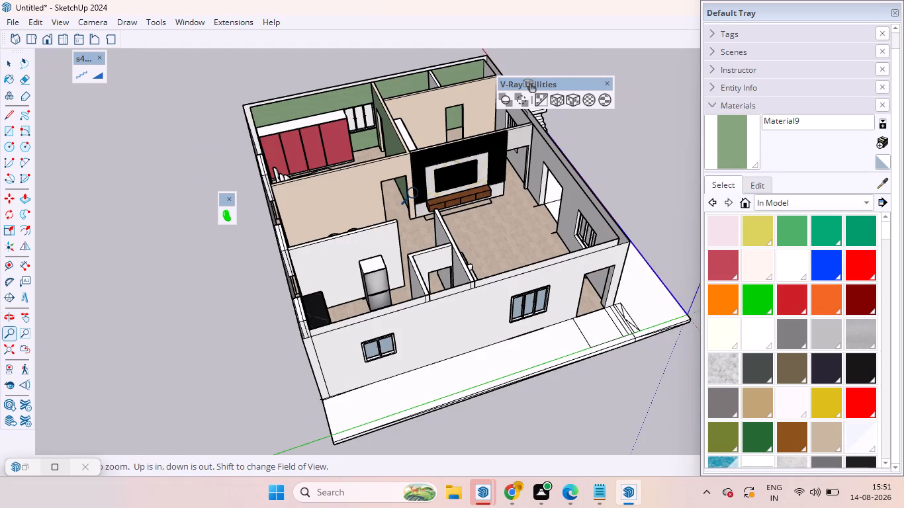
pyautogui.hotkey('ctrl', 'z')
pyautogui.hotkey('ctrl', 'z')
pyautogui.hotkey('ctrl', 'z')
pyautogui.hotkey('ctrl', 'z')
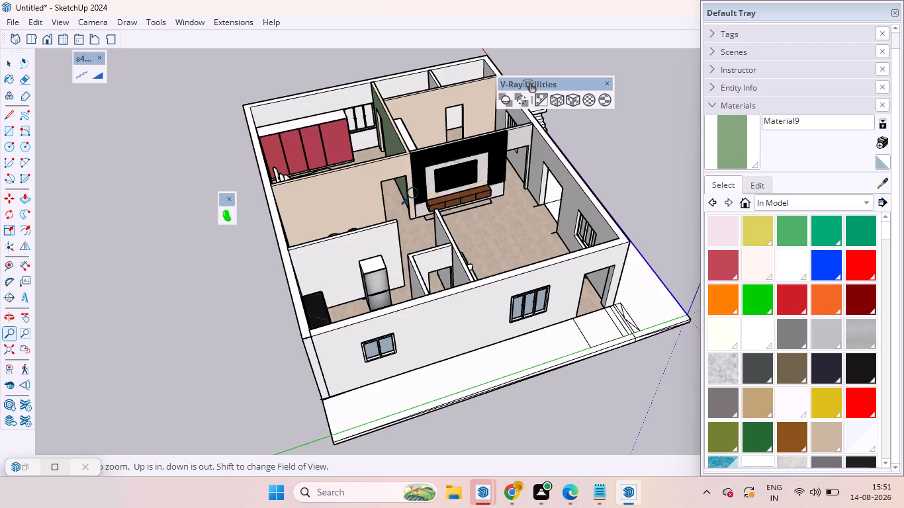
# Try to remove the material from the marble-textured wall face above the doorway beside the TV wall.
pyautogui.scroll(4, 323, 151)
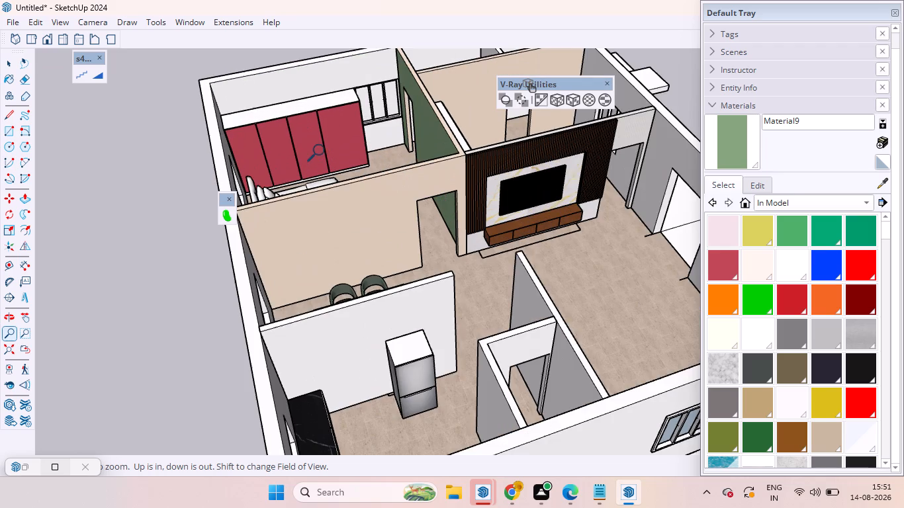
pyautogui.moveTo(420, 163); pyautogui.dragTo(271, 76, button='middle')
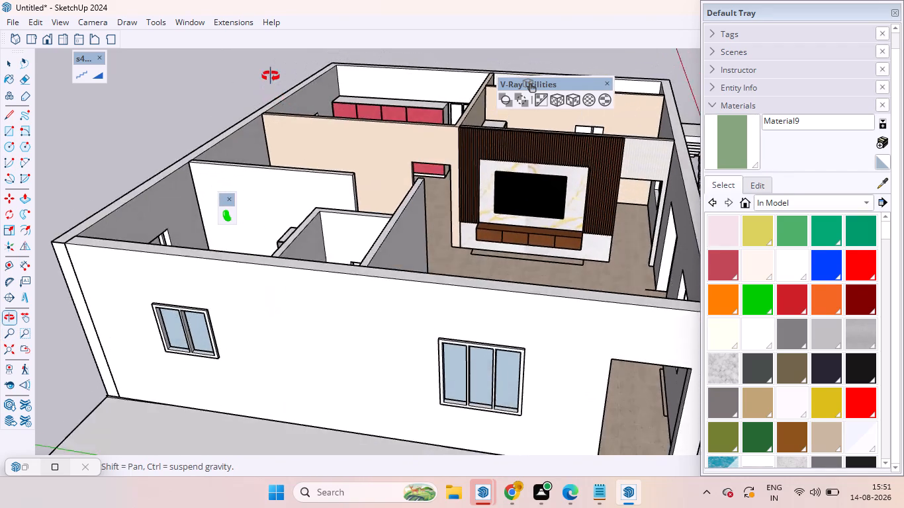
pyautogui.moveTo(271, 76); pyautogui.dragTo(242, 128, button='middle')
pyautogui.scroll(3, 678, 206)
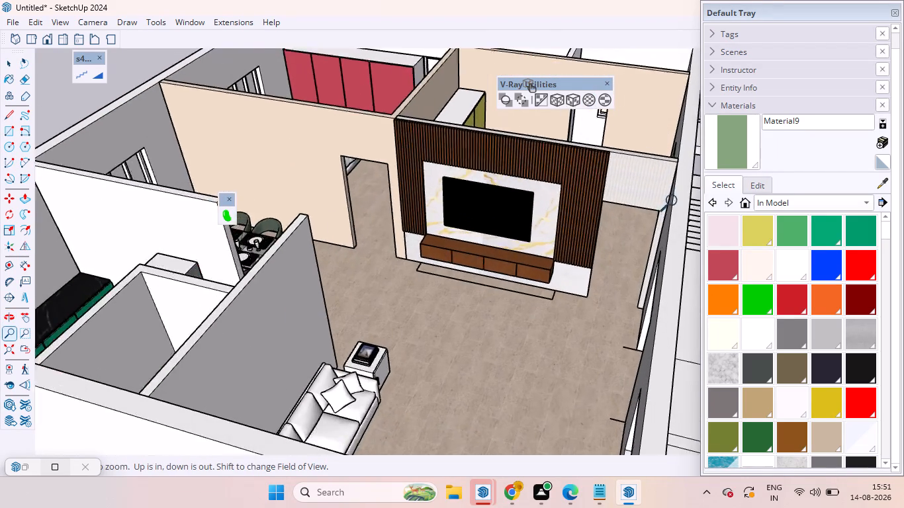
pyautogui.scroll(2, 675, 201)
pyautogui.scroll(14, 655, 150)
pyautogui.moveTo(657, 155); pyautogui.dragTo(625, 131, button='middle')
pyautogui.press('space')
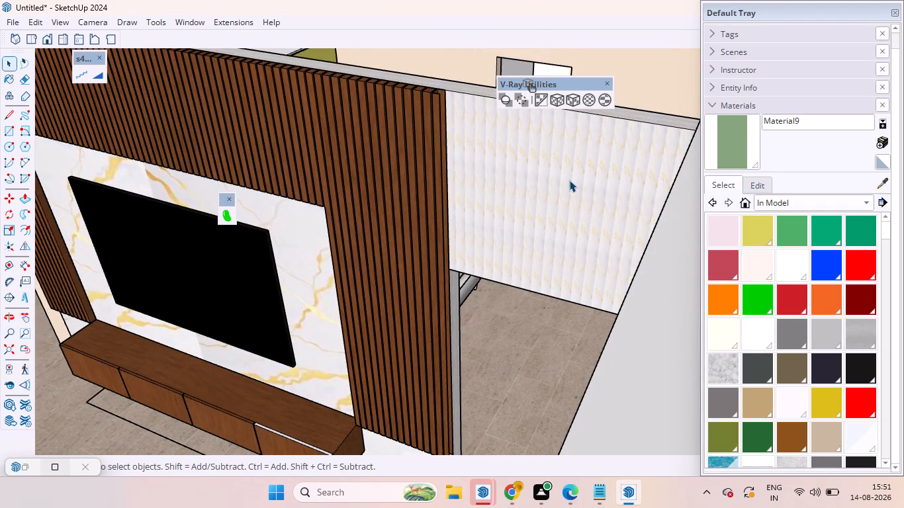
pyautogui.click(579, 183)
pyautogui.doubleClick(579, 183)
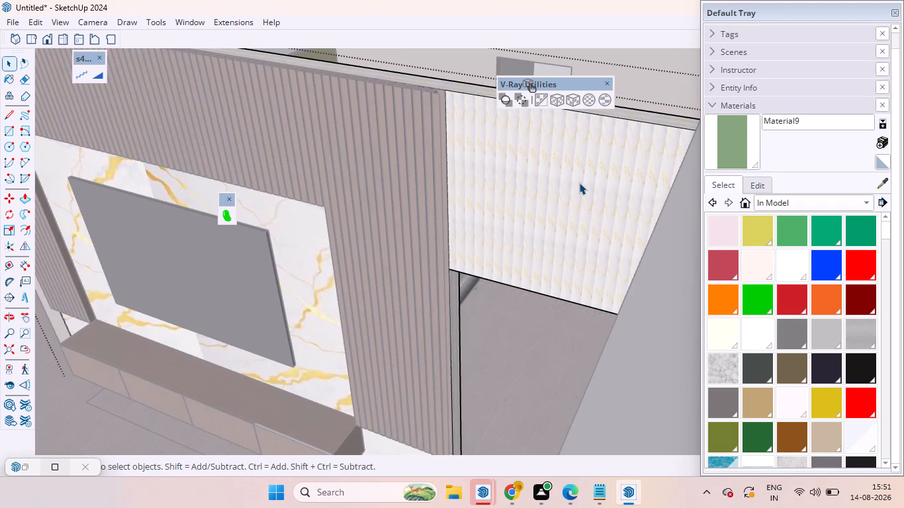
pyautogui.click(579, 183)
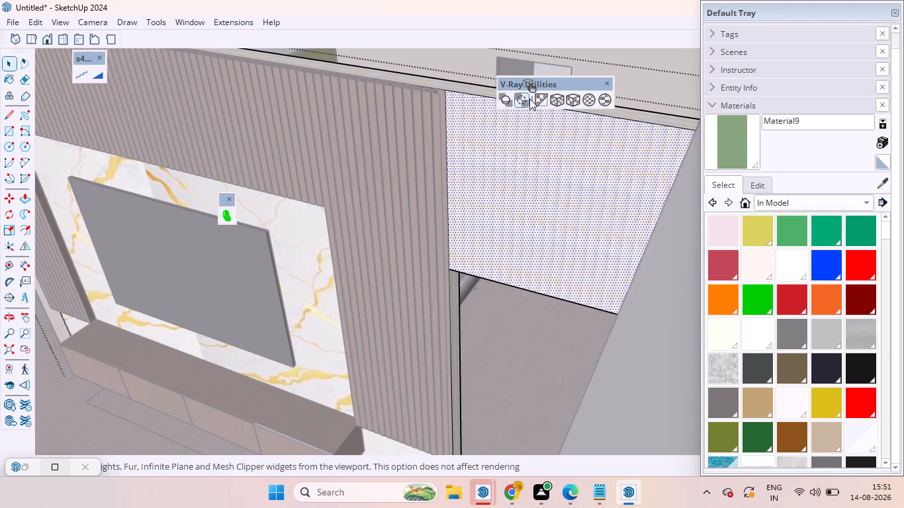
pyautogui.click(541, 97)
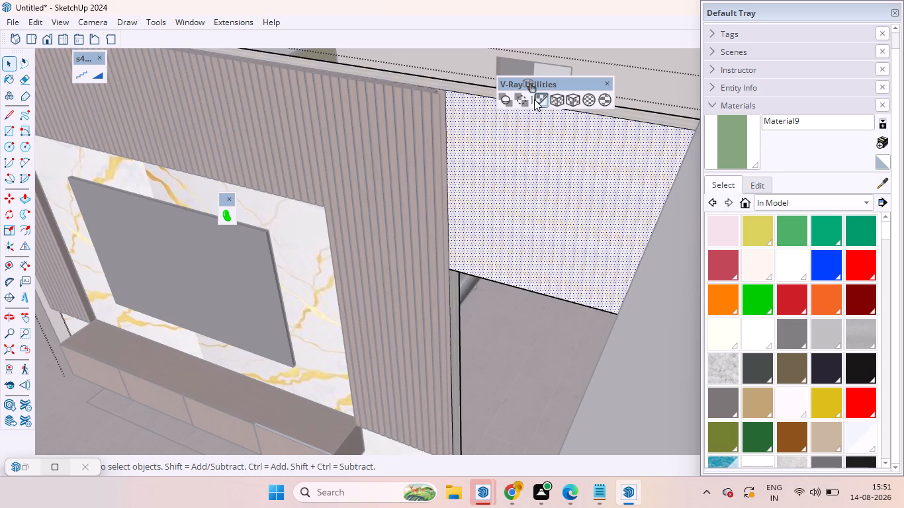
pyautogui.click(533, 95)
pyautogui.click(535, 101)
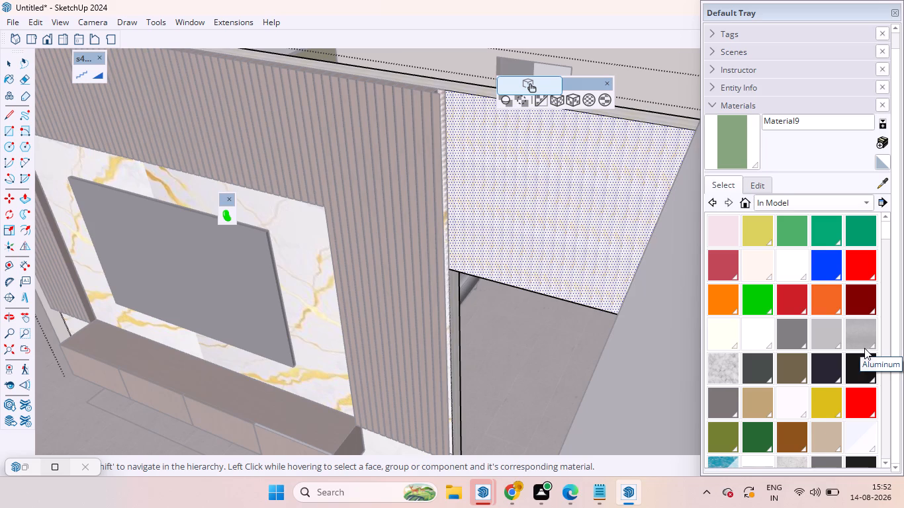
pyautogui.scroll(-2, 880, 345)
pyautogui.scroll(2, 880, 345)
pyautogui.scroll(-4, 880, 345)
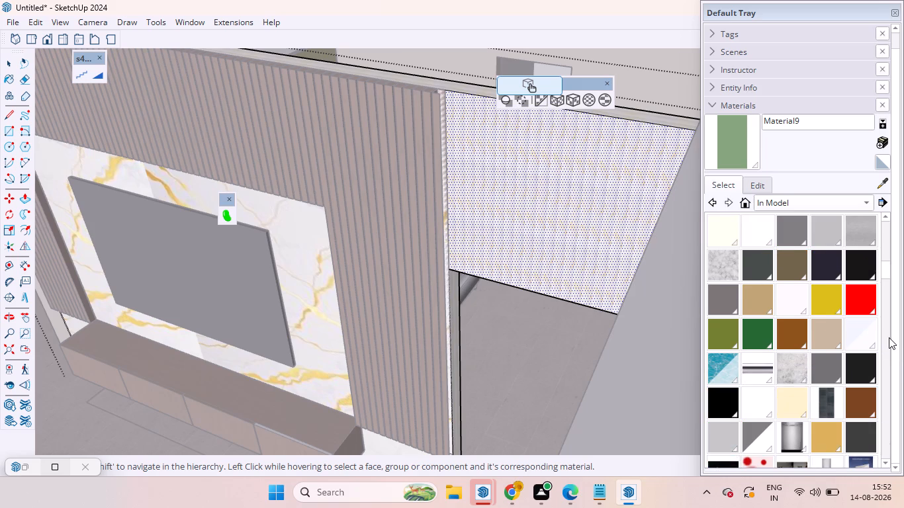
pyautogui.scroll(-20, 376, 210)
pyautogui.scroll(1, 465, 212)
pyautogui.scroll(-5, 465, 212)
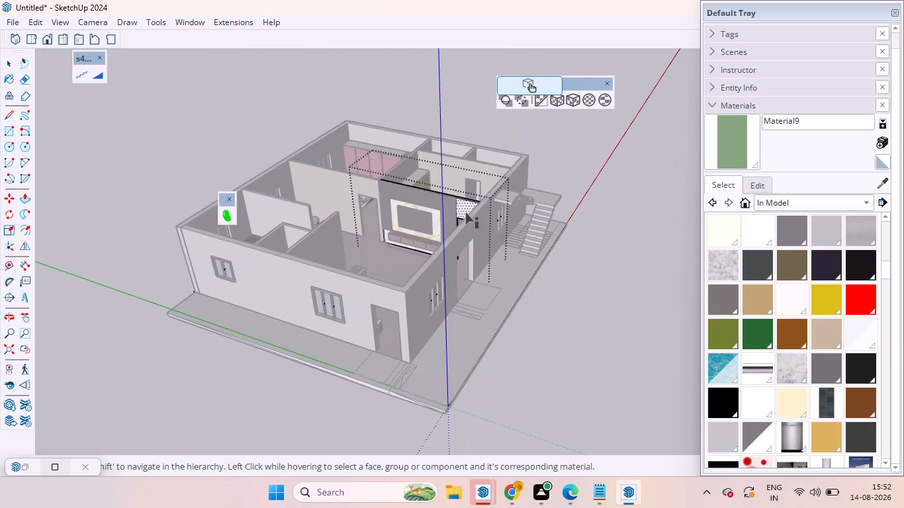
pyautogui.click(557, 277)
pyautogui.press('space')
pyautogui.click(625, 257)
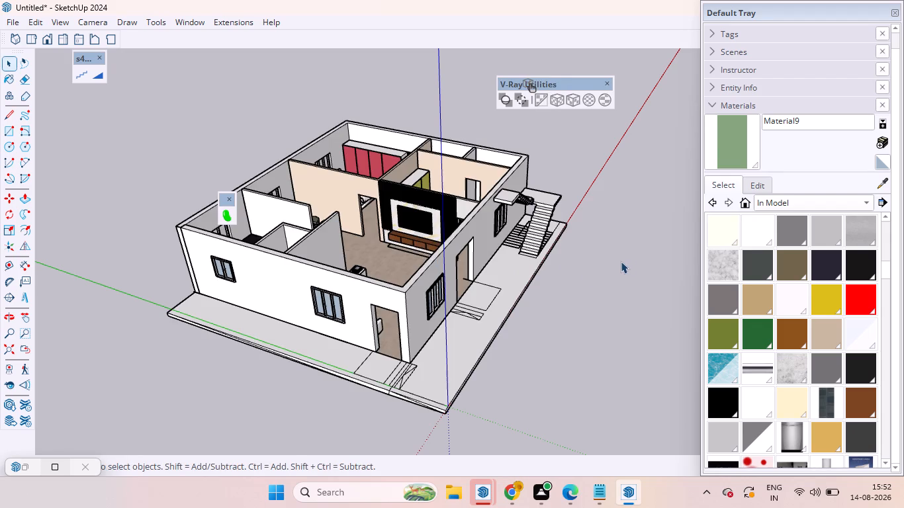
# Paint the marble-textured wall face around the doorway beside the TV wall with the Ivory material.
pyautogui.scroll(10, 422, 194)
pyautogui.moveTo(449, 192); pyautogui.dragTo(516, 185, button='middle')
pyautogui.scroll(1, 453, 192)
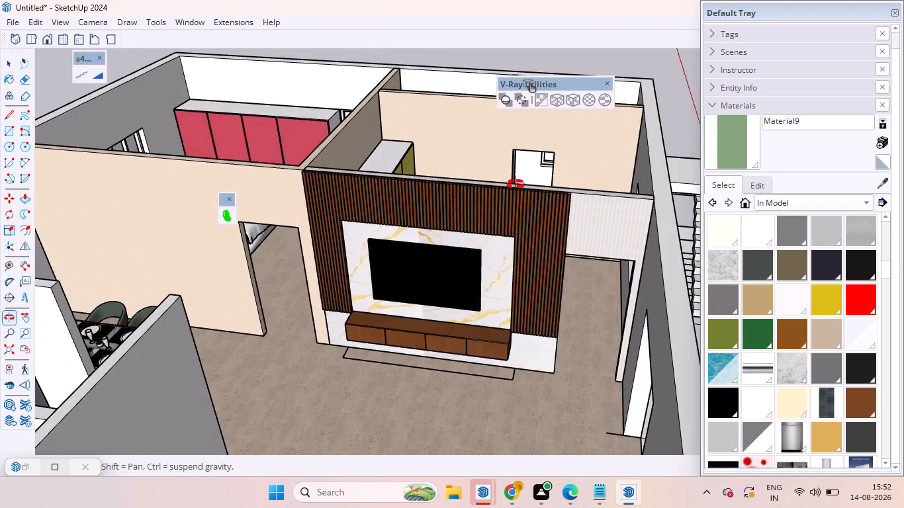
pyautogui.moveTo(516, 185); pyautogui.dragTo(519, 183, button='middle')
pyautogui.scroll(10, 665, 191)
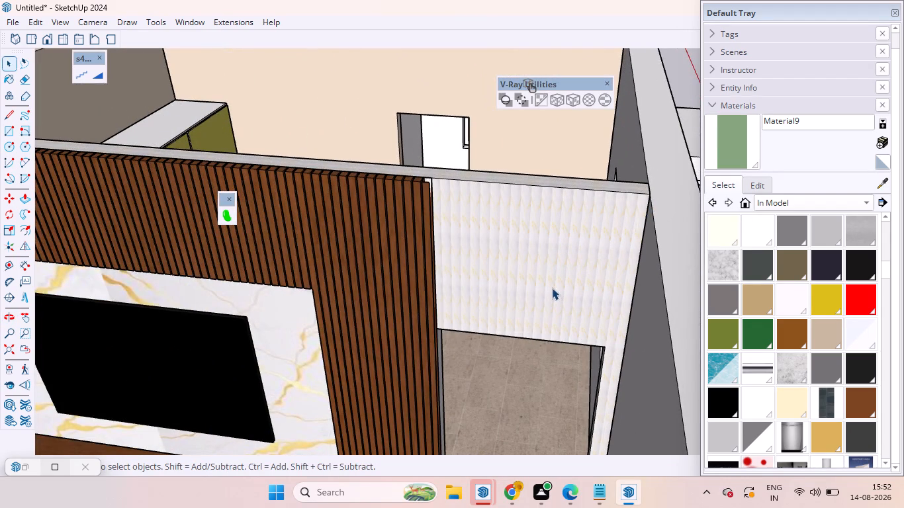
pyautogui.click(551, 286)
pyautogui.doubleClick(551, 285)
pyautogui.click(546, 277)
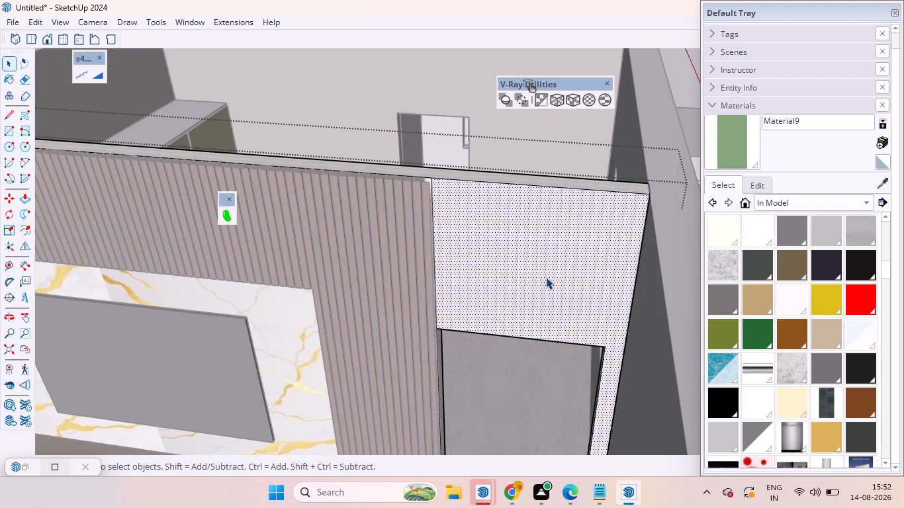
pyautogui.click(543, 103)
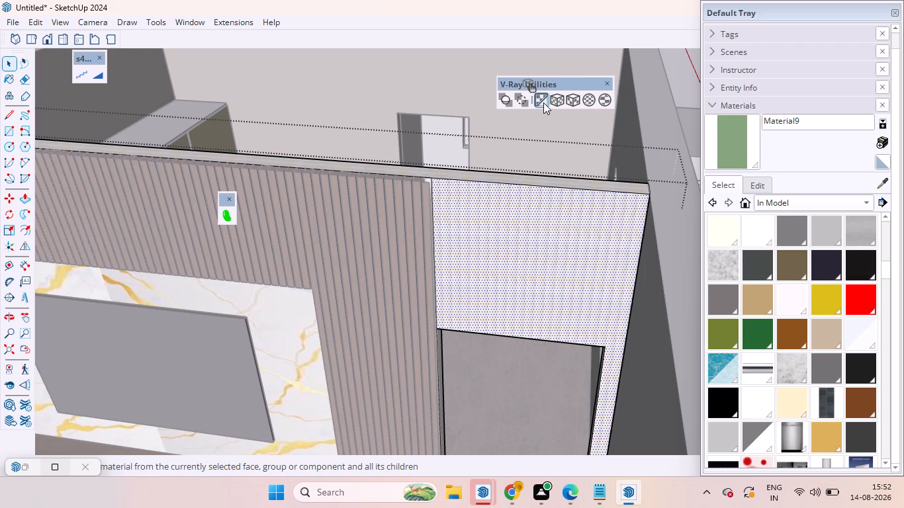
pyautogui.doubleClick(534, 95)
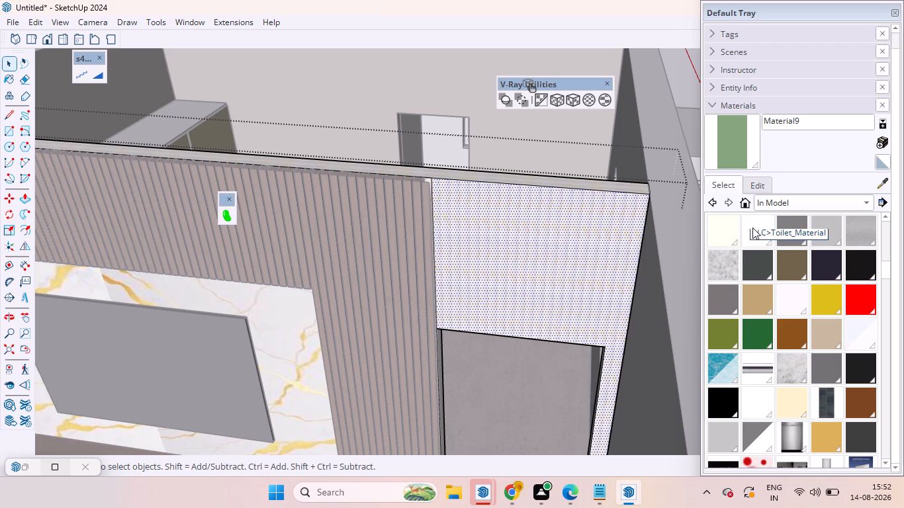
pyautogui.click(727, 234)
pyautogui.click(553, 249)
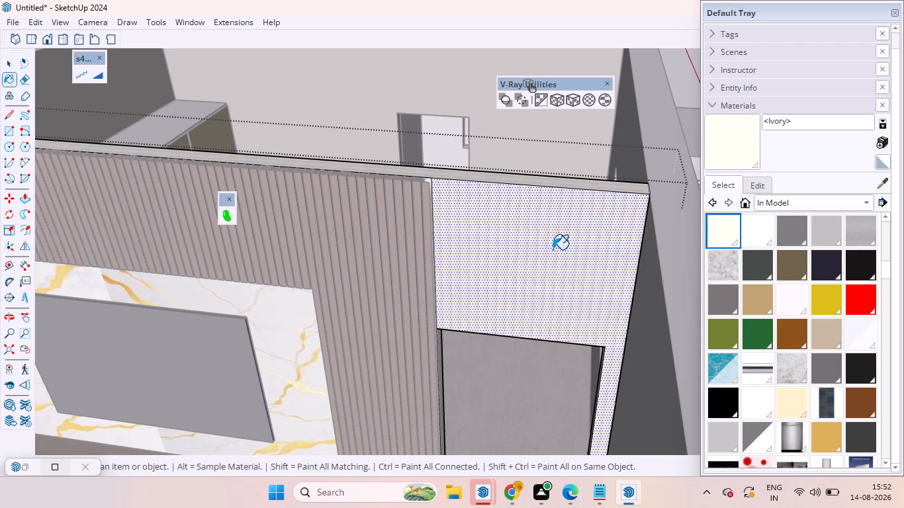
pyautogui.scroll(-16, 543, 222)
pyautogui.scroll(1, 518, 204)
pyautogui.scroll(-8, 518, 204)
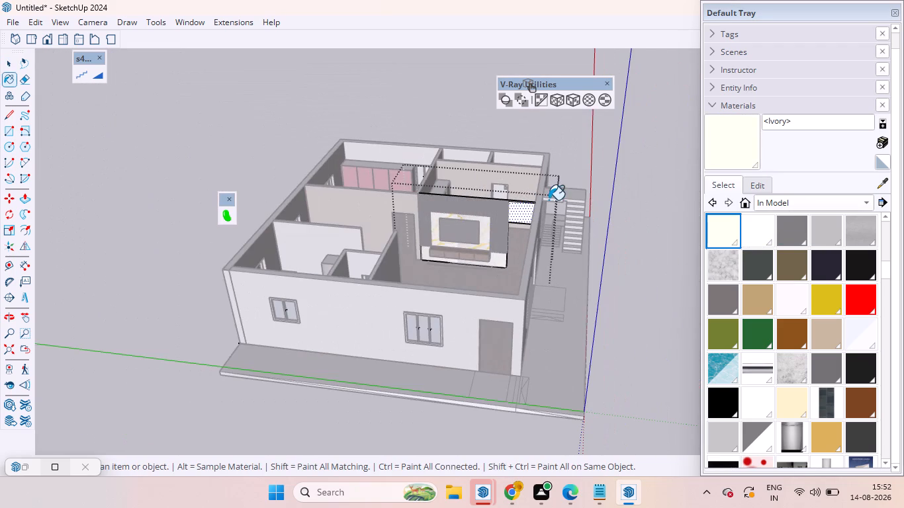
pyautogui.press('space')
pyautogui.press('space')
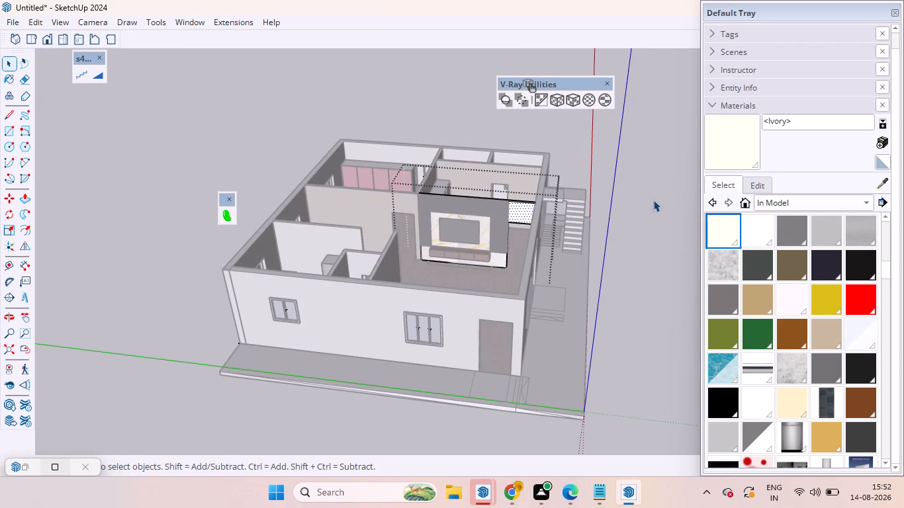
pyautogui.click(653, 200)
pyautogui.scroll(2, 530, 210)
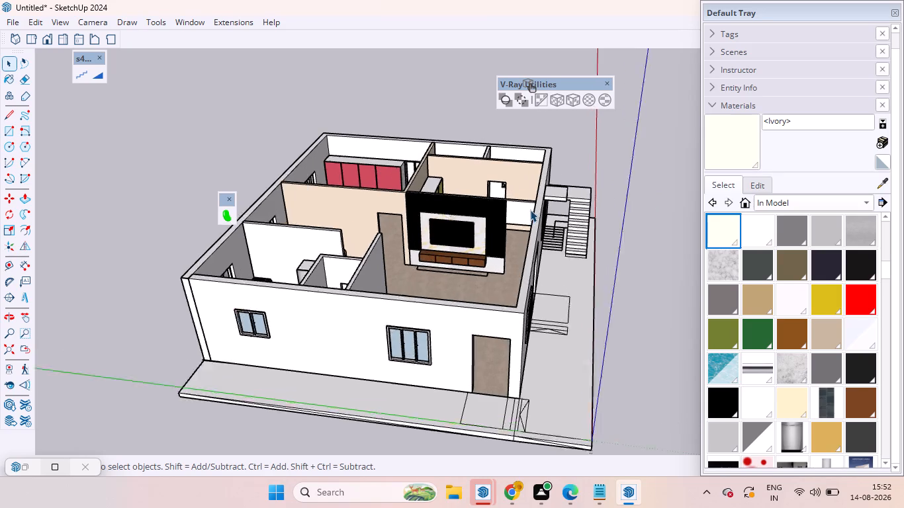
pyautogui.scroll(7, 530, 210)
pyautogui.moveTo(502, 218); pyautogui.dragTo(416, 284, button='middle')
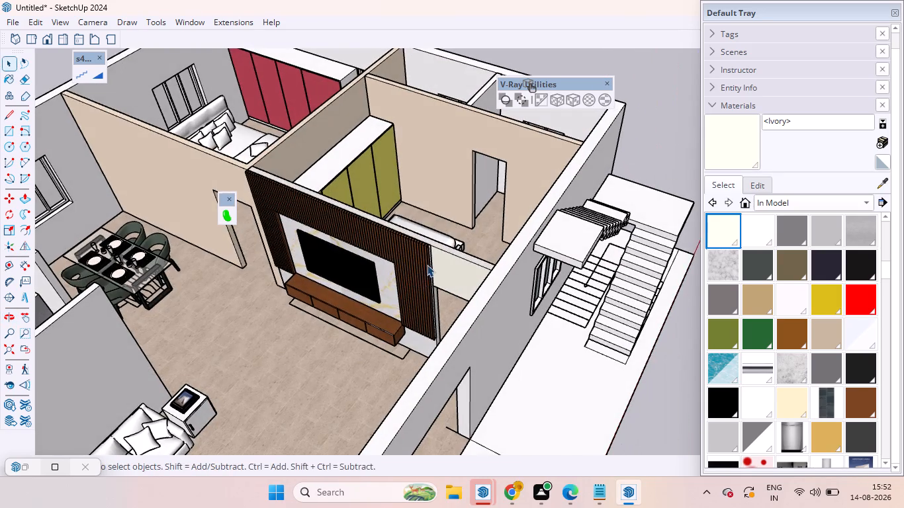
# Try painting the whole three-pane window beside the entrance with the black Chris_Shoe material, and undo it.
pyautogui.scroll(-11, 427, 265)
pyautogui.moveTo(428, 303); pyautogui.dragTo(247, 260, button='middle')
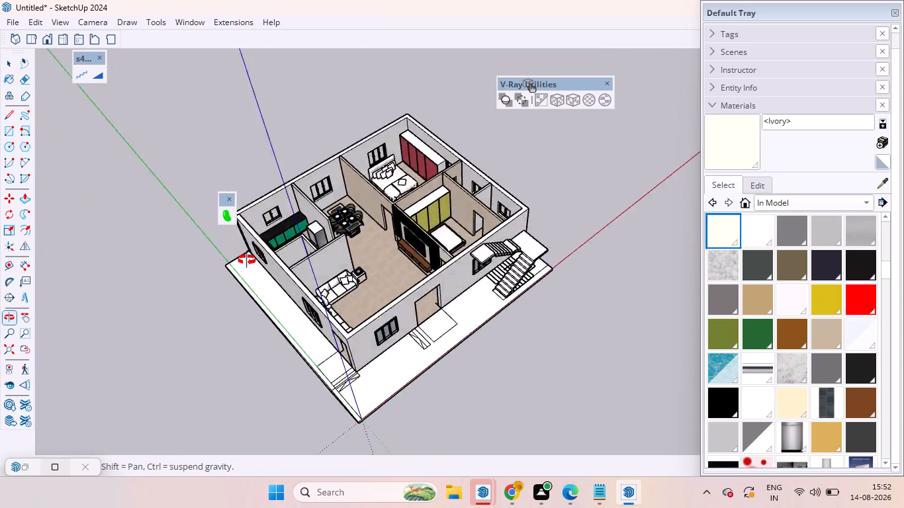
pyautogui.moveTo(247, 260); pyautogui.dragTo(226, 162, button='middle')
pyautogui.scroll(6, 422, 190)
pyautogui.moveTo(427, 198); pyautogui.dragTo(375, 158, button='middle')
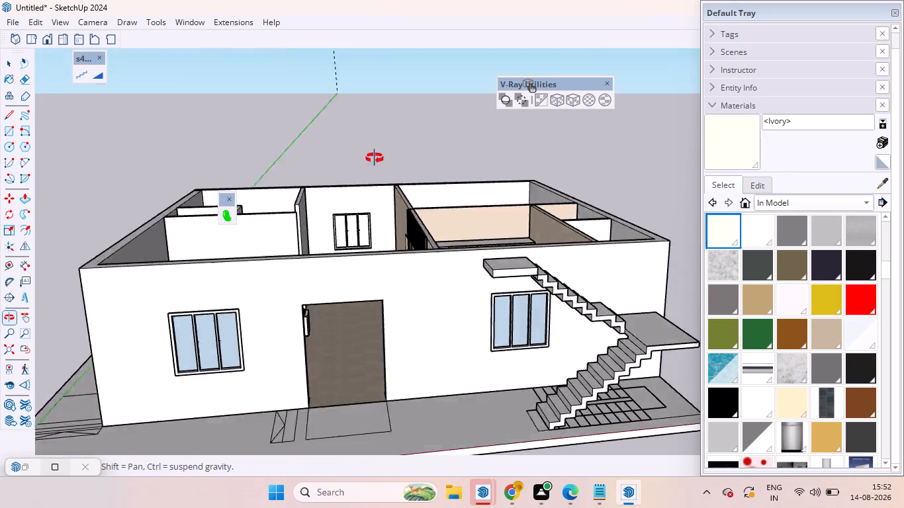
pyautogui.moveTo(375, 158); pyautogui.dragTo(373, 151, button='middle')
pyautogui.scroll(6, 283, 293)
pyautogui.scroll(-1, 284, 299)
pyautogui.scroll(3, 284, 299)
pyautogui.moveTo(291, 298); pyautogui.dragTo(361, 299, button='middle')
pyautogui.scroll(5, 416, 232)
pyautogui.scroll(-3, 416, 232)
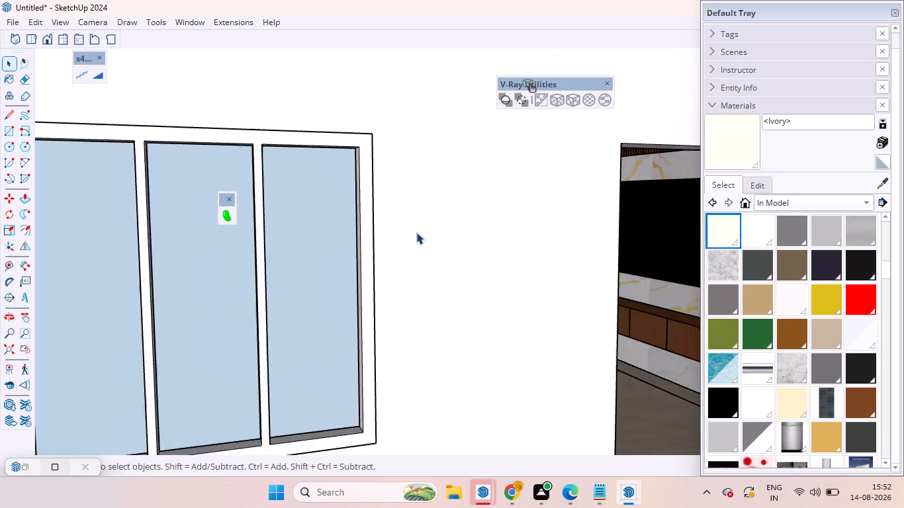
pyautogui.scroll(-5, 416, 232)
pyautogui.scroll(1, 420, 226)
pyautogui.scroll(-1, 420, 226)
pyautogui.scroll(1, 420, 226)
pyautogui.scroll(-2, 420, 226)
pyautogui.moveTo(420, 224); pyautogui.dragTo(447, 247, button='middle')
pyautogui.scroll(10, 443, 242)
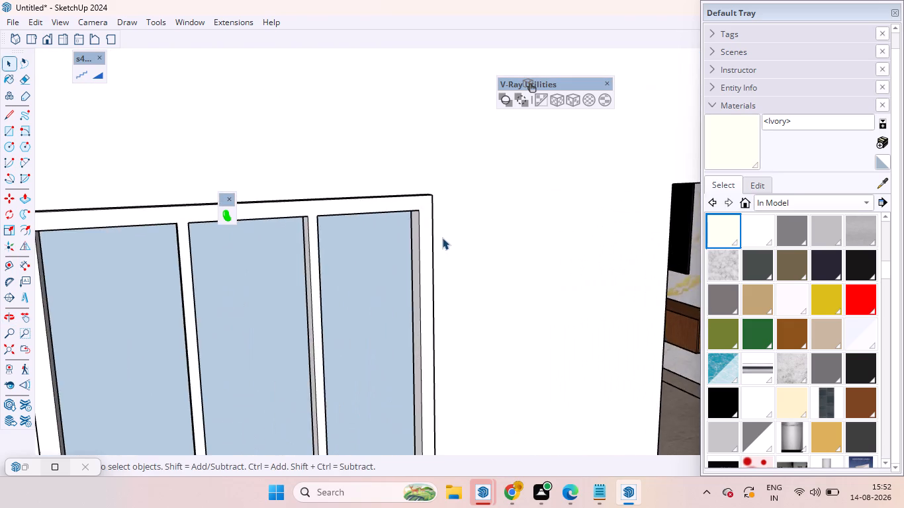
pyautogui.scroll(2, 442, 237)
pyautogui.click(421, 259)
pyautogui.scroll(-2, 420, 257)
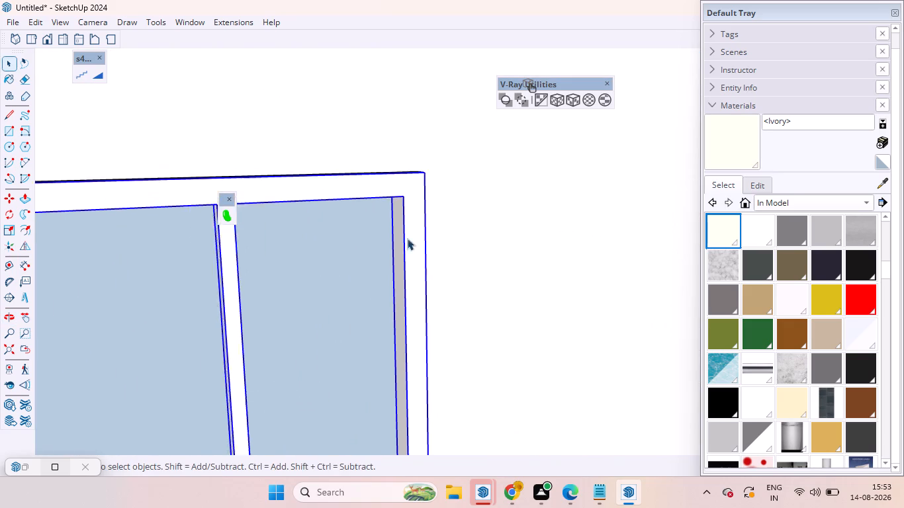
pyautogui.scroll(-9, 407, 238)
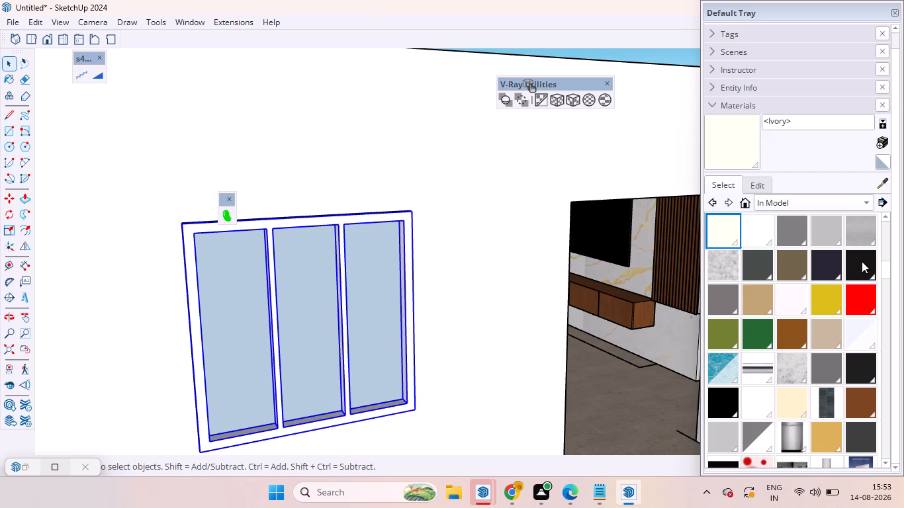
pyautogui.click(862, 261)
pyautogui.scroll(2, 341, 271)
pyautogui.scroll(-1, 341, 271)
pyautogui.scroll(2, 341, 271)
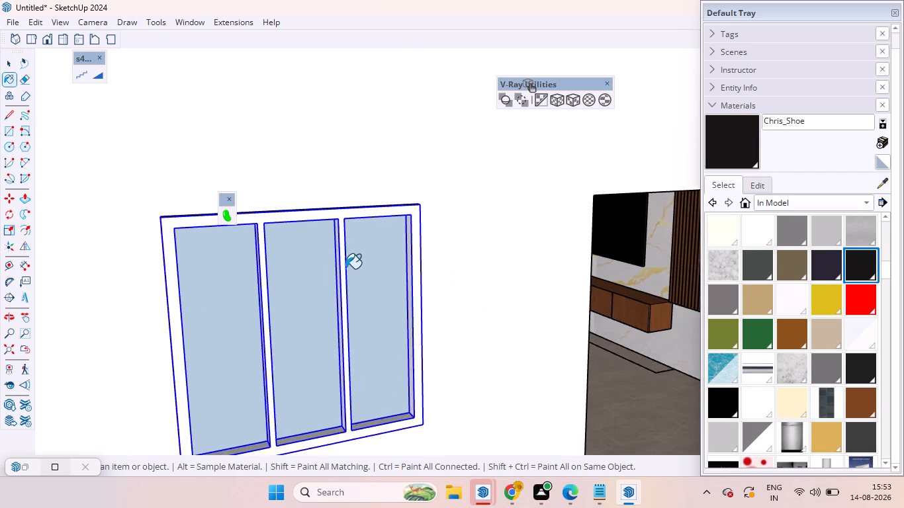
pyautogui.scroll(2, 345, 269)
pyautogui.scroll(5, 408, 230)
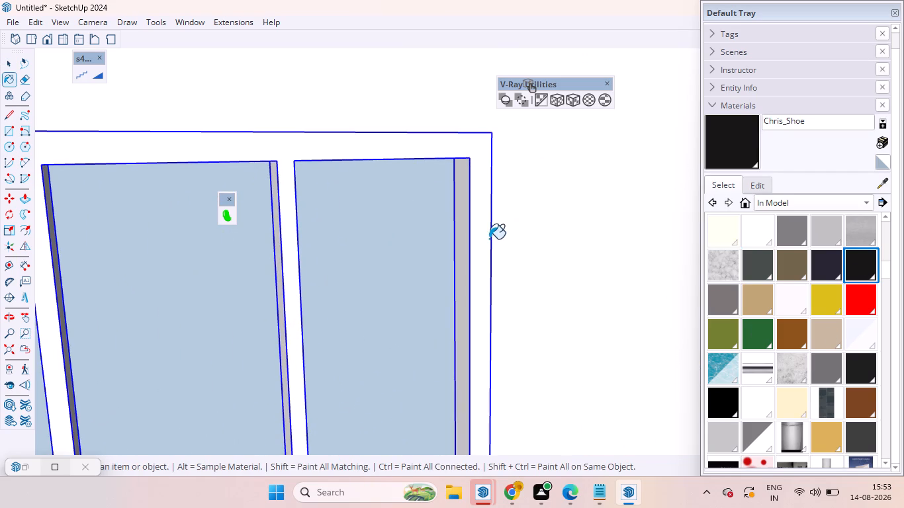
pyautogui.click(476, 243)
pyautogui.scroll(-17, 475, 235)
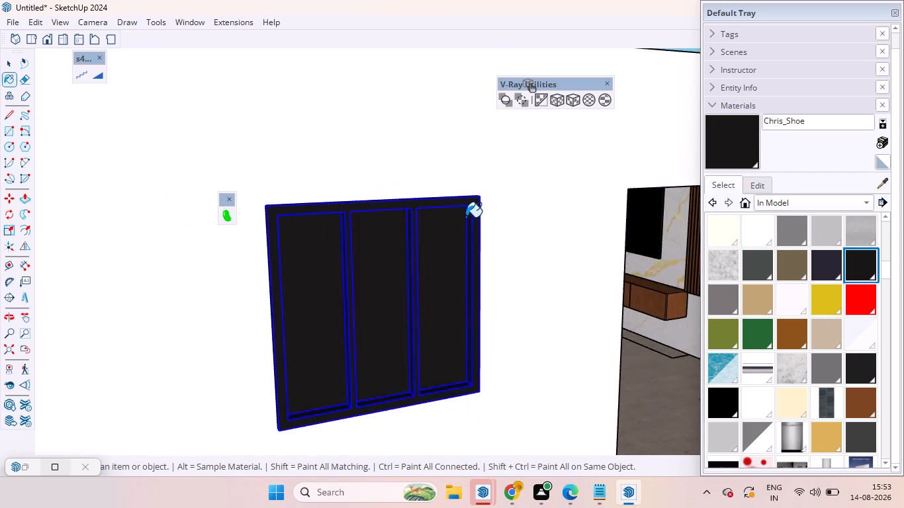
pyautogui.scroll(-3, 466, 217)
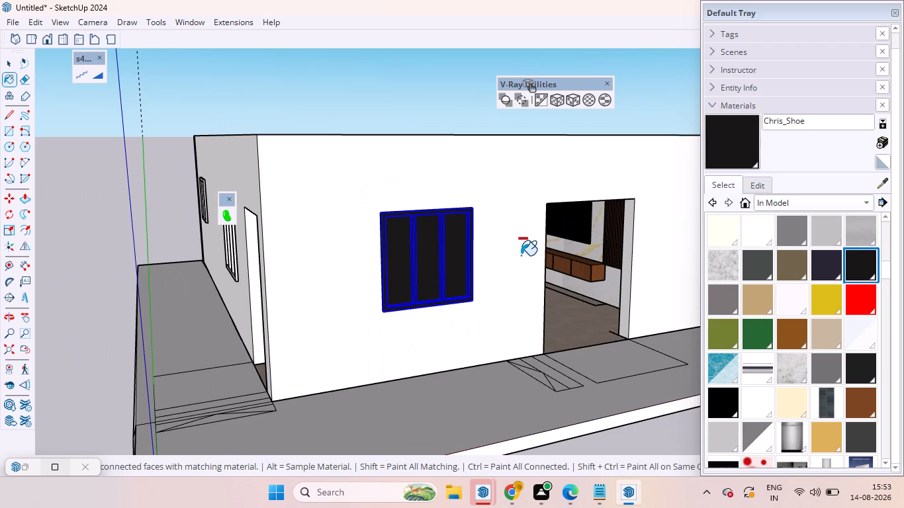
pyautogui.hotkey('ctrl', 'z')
# Paint only the frame of the three-pane window beside the entrance with the black Chris_Shoe material, leaving the glass panes unpainted.
pyautogui.press('space')
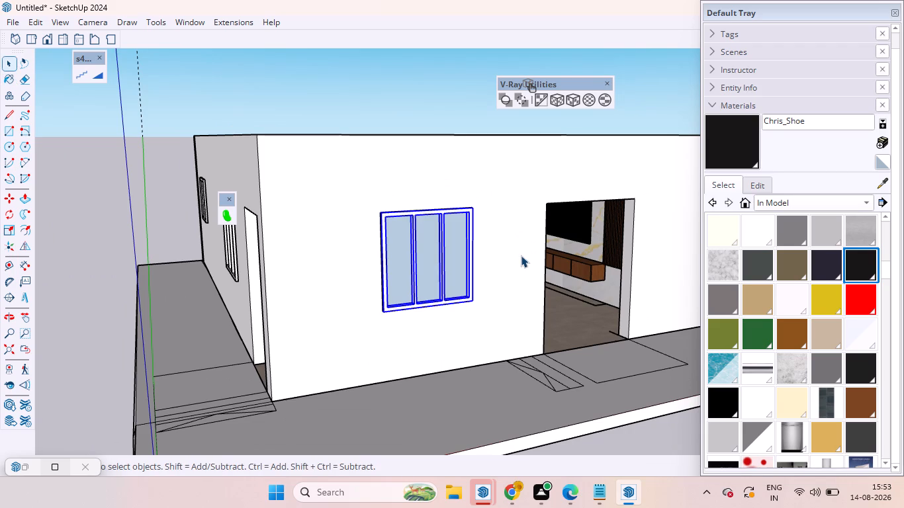
pyautogui.scroll(13, 480, 235)
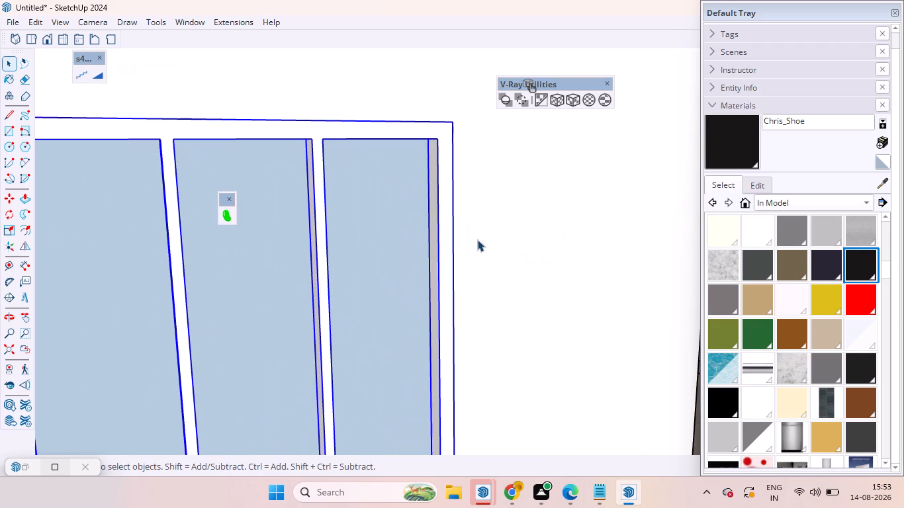
pyautogui.doubleClick(445, 277)
pyautogui.click(445, 277)
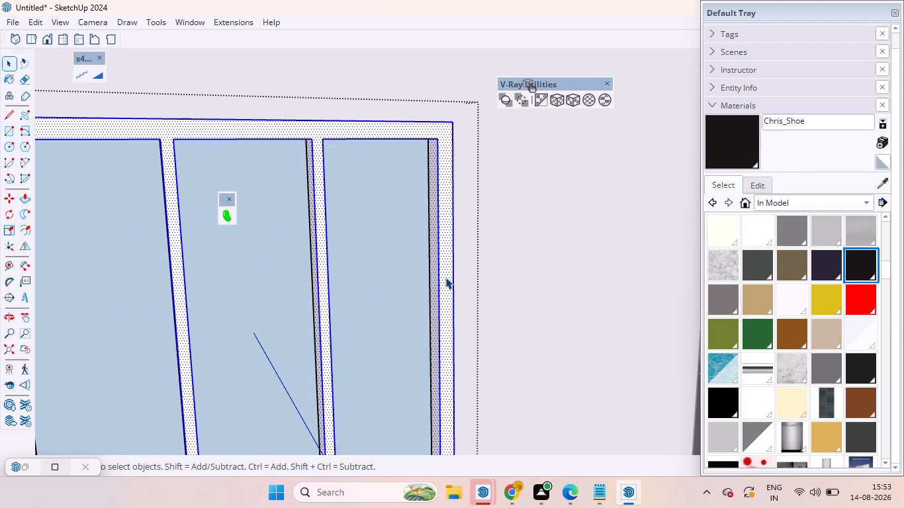
pyautogui.click(707, 128)
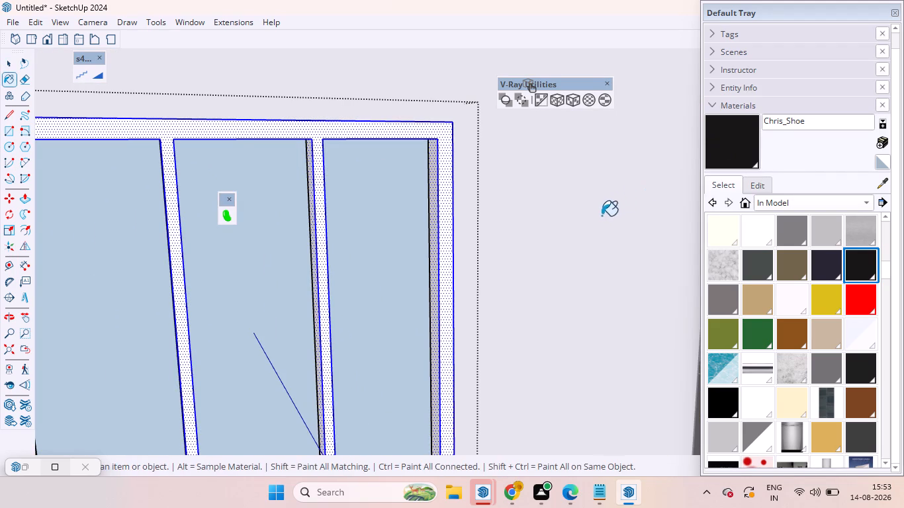
pyautogui.click(446, 267)
pyautogui.scroll(-20, 449, 261)
pyautogui.scroll(-1, 449, 261)
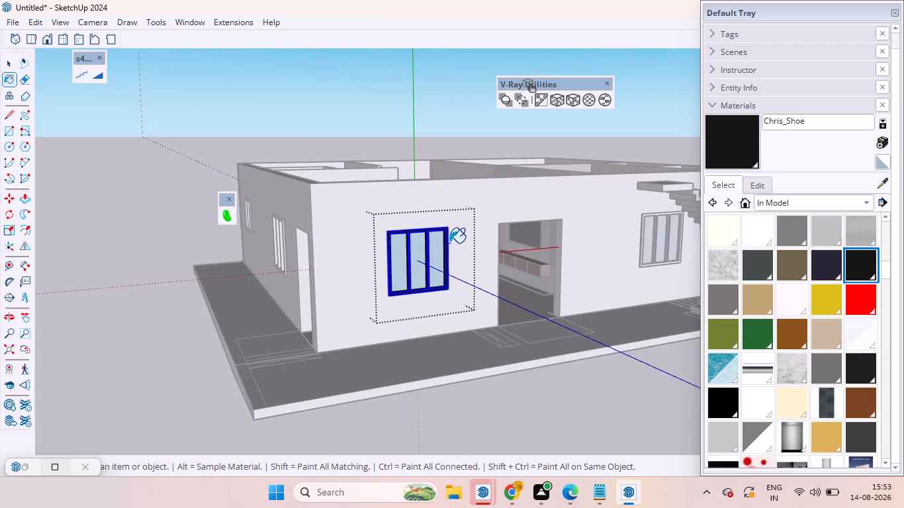
pyautogui.press('space')
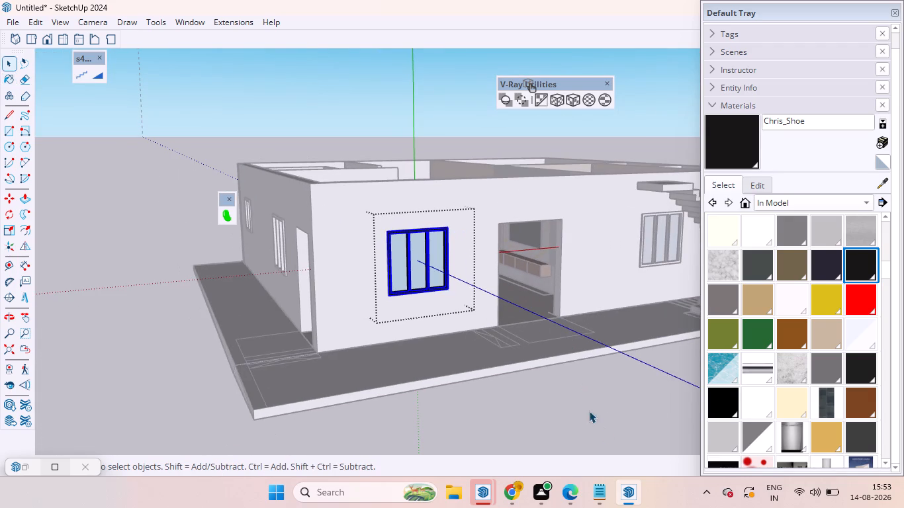
pyautogui.click(618, 380)
# Paint the frame of the three-pane window behind the outdoor staircase with the black Chris_Shoe material.
pyautogui.scroll(4, 565, 338)
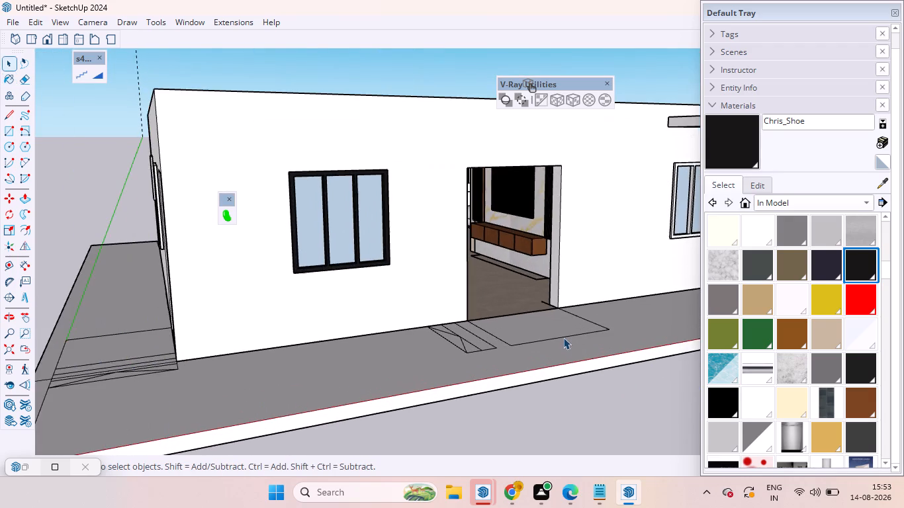
pyautogui.moveTo(557, 337); pyautogui.dragTo(416, 429, button='middle')
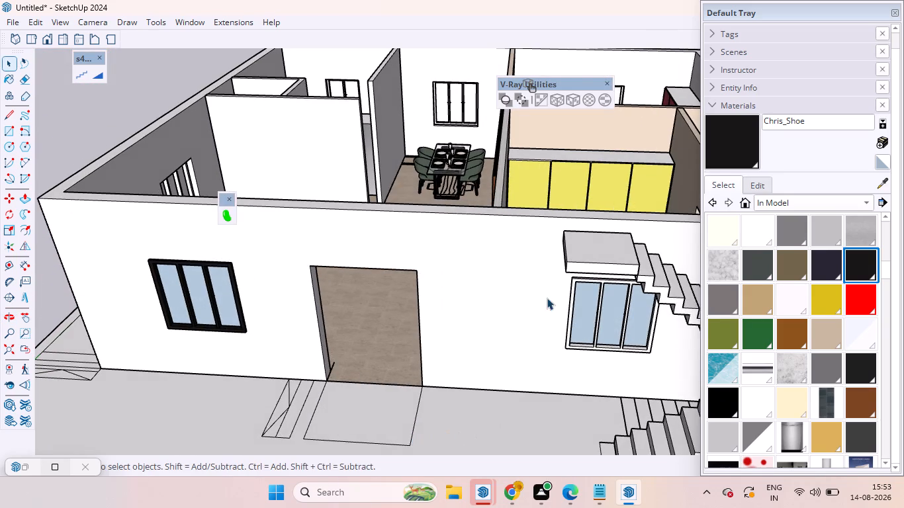
pyautogui.scroll(4, 547, 298)
pyautogui.moveTo(686, 300); pyautogui.dragTo(591, 214, button='middle')
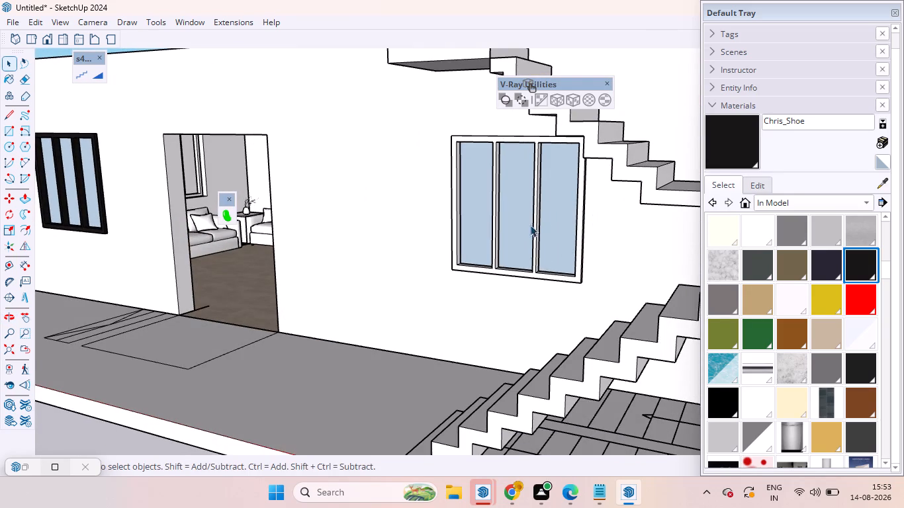
pyautogui.scroll(5, 528, 214)
pyautogui.scroll(6, 388, 231)
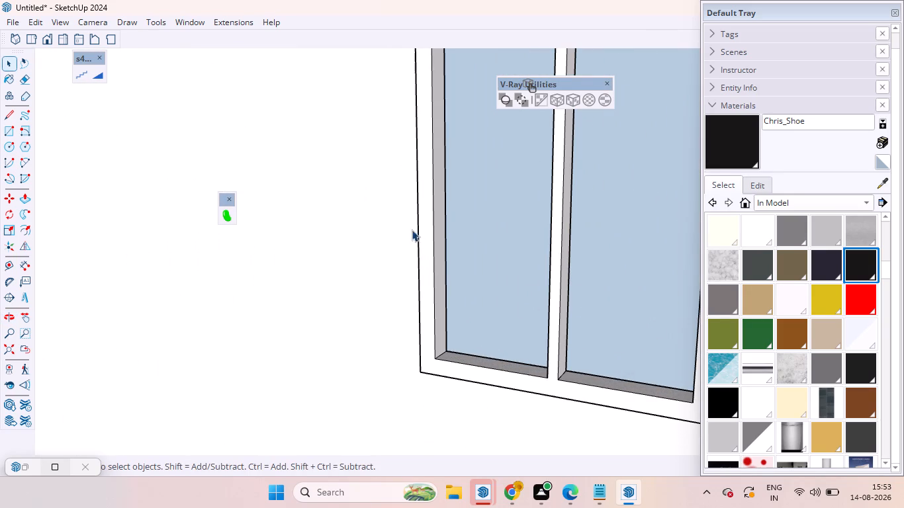
pyautogui.click(426, 245)
pyautogui.doubleClick(426, 245)
pyautogui.click(426, 245)
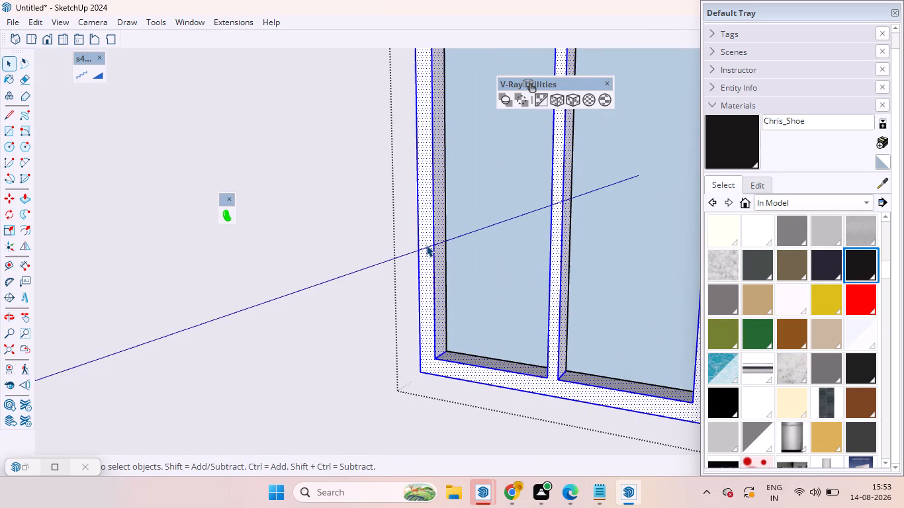
pyautogui.click(717, 140)
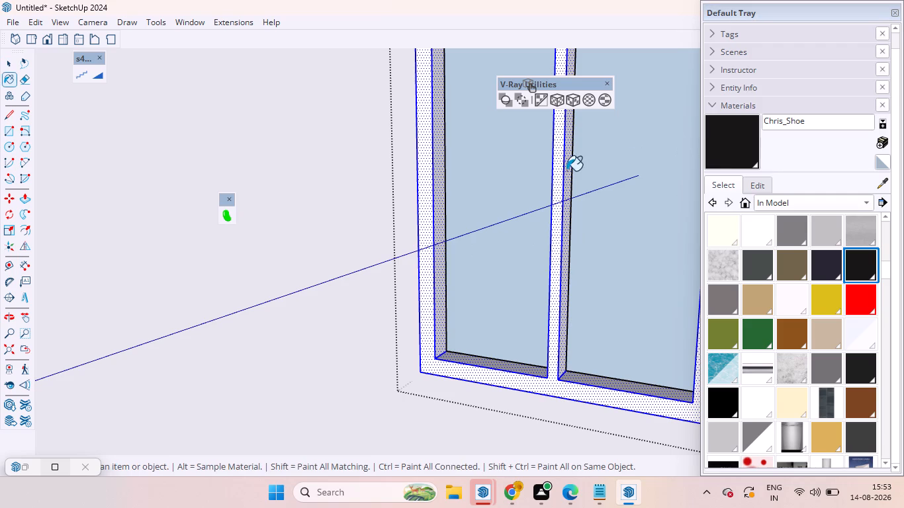
pyautogui.click(433, 216)
pyautogui.scroll(-8, 433, 216)
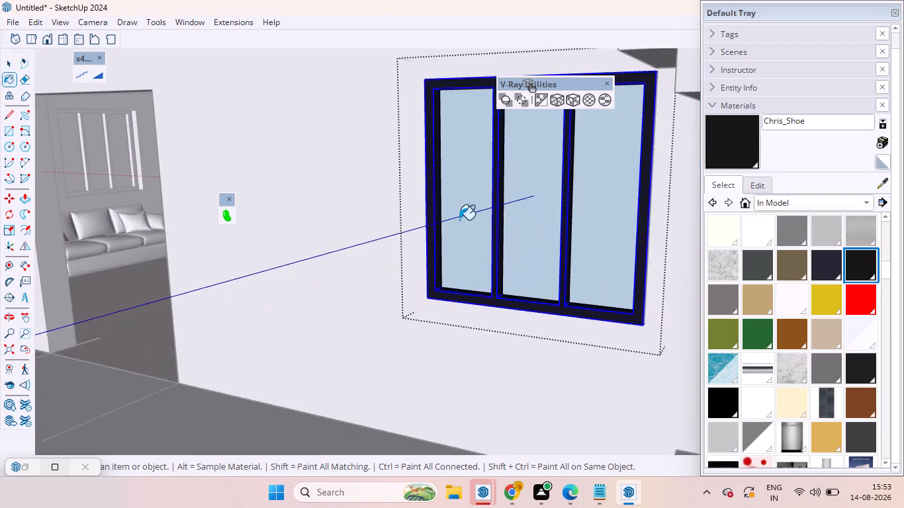
pyautogui.scroll(-13, 459, 220)
pyautogui.scroll(1, 462, 216)
pyautogui.scroll(-1, 462, 216)
pyautogui.scroll(1, 462, 216)
pyautogui.scroll(-4, 462, 216)
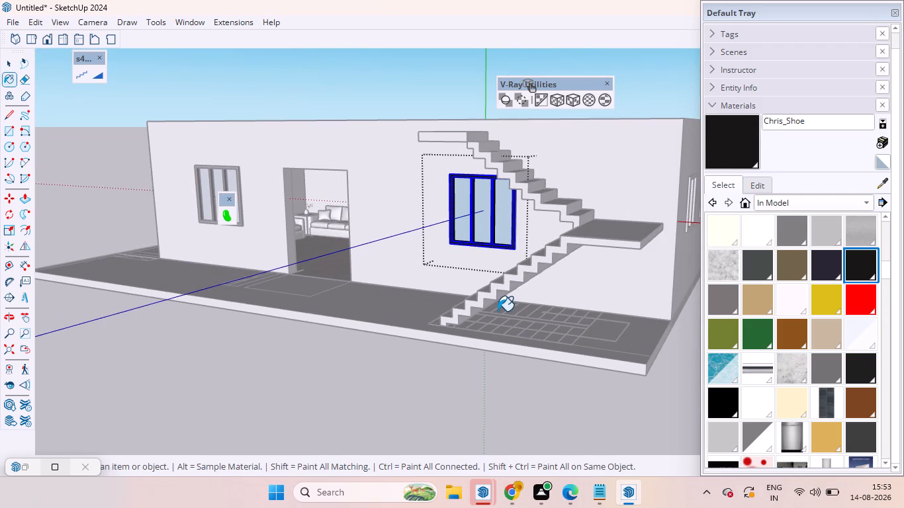
pyautogui.press('space')
pyautogui.click(441, 401)
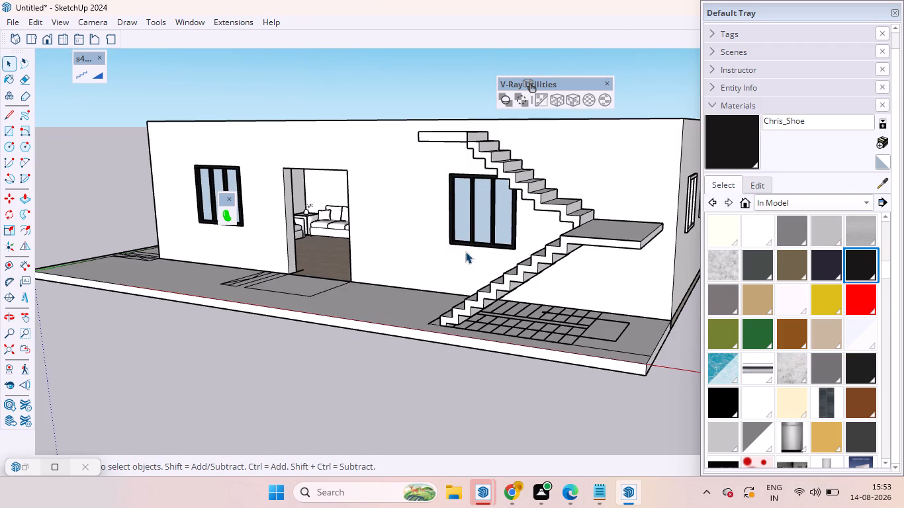
# Paint the frame of the two-pane window nearest the staircase on the adjoining side wall with the black Chris_Shoe material.
pyautogui.scroll(1, 477, 221)
pyautogui.scroll(-8, 477, 222)
pyautogui.moveTo(570, 206); pyautogui.dragTo(545, 216, button='middle')
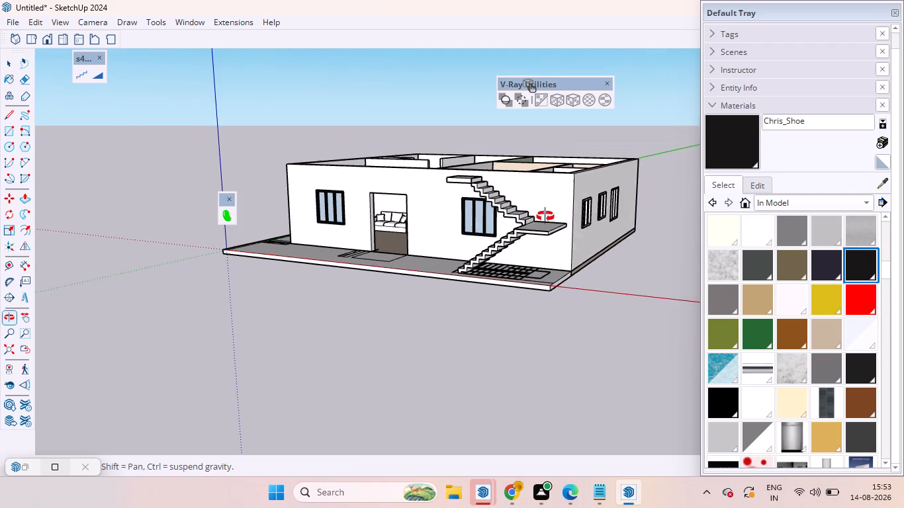
pyautogui.moveTo(545, 216); pyautogui.dragTo(304, 179, button='middle')
pyautogui.scroll(13, 386, 198)
pyautogui.moveTo(391, 189); pyautogui.dragTo(394, 235, button='middle')
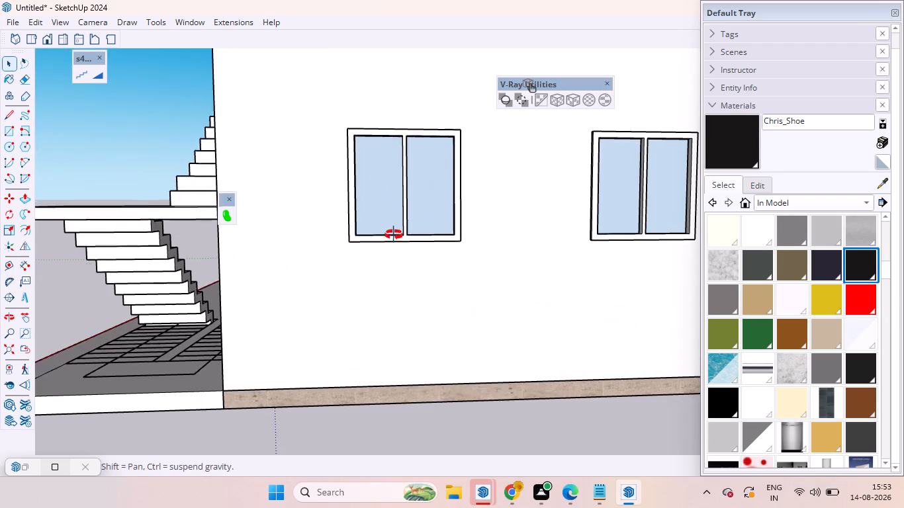
pyautogui.moveTo(394, 235); pyautogui.dragTo(395, 255, button='middle')
pyautogui.scroll(5, 397, 242)
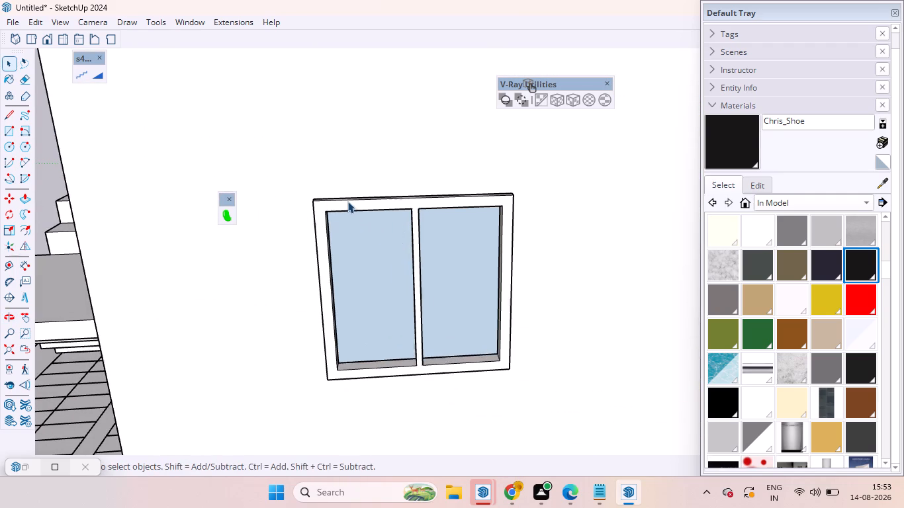
pyautogui.click(345, 202)
pyautogui.doubleClick(345, 202)
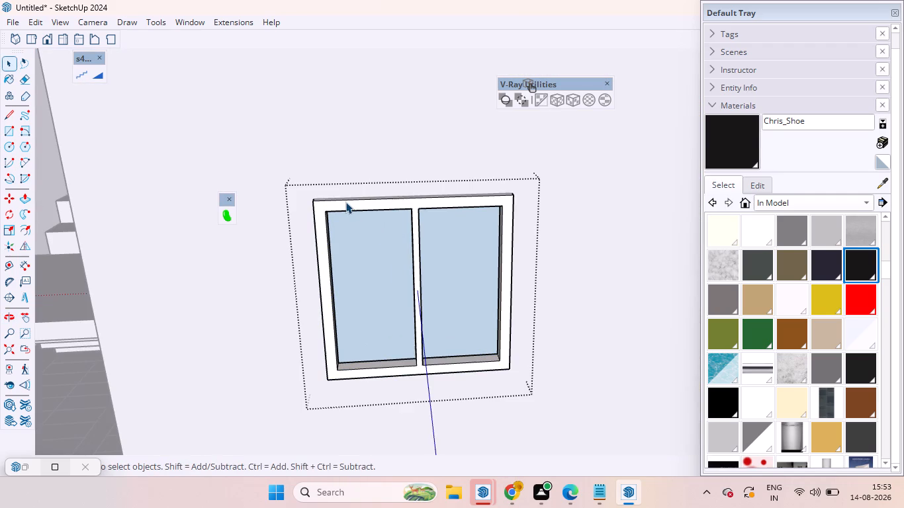
pyautogui.click(345, 202)
pyautogui.click(737, 148)
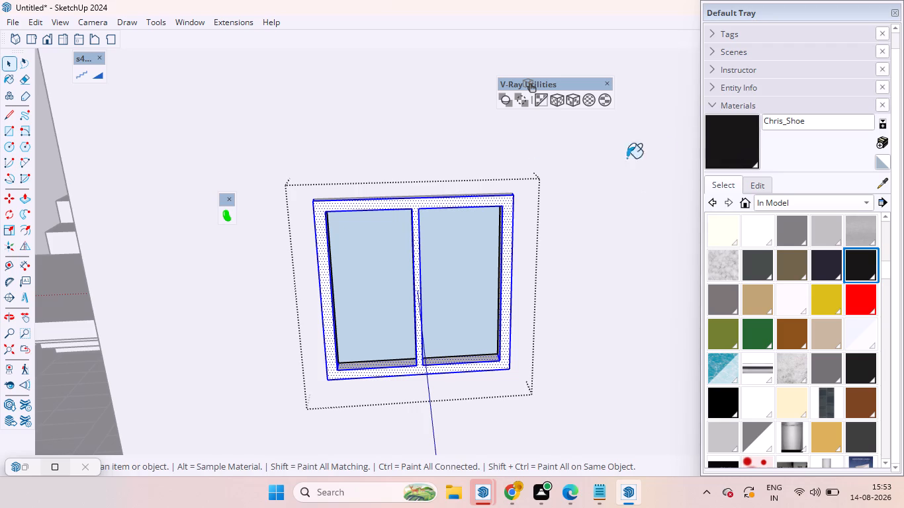
pyautogui.click(406, 209)
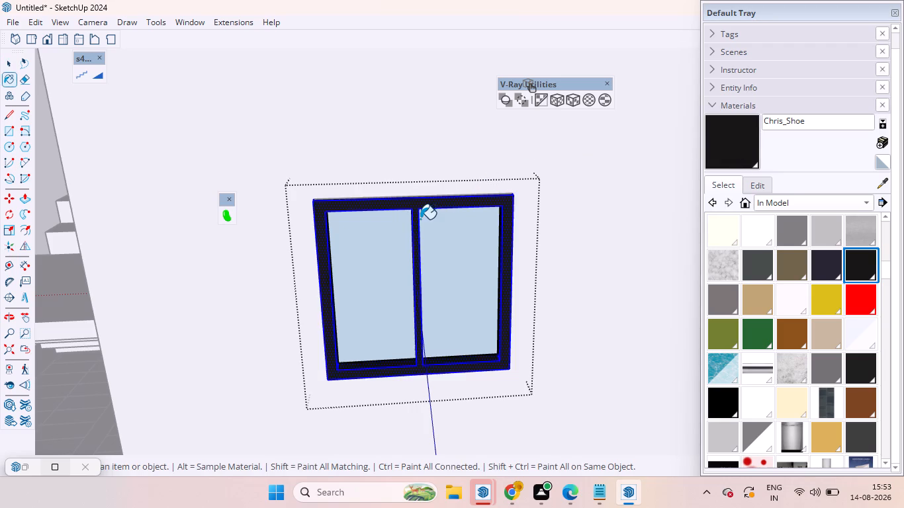
pyautogui.scroll(-15, 420, 220)
pyautogui.moveTo(373, 220); pyautogui.dragTo(289, 206, button='middle')
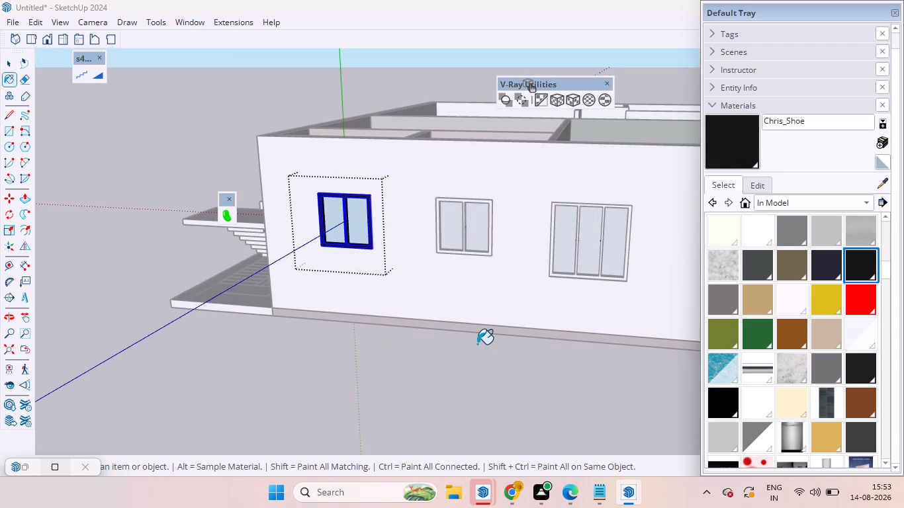
pyautogui.press('space')
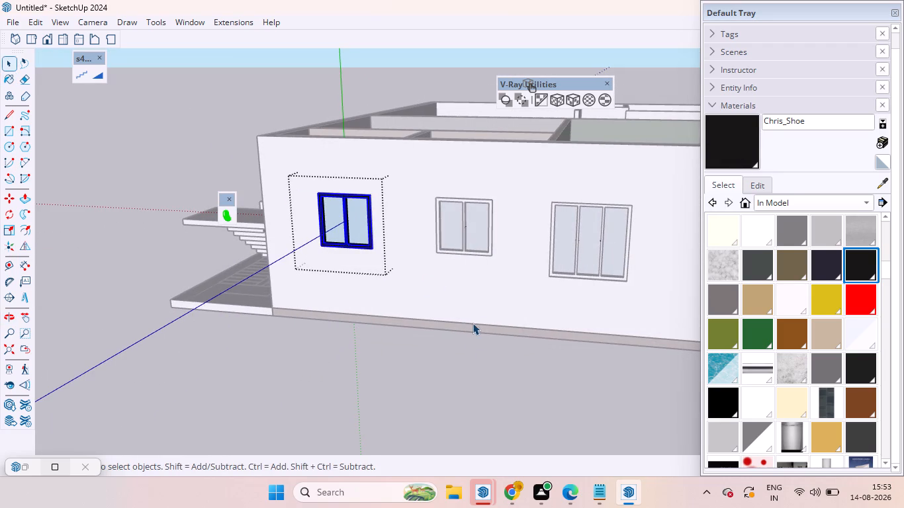
pyautogui.moveTo(471, 429); pyautogui.dragTo(471, 413)
pyautogui.click(551, 364)
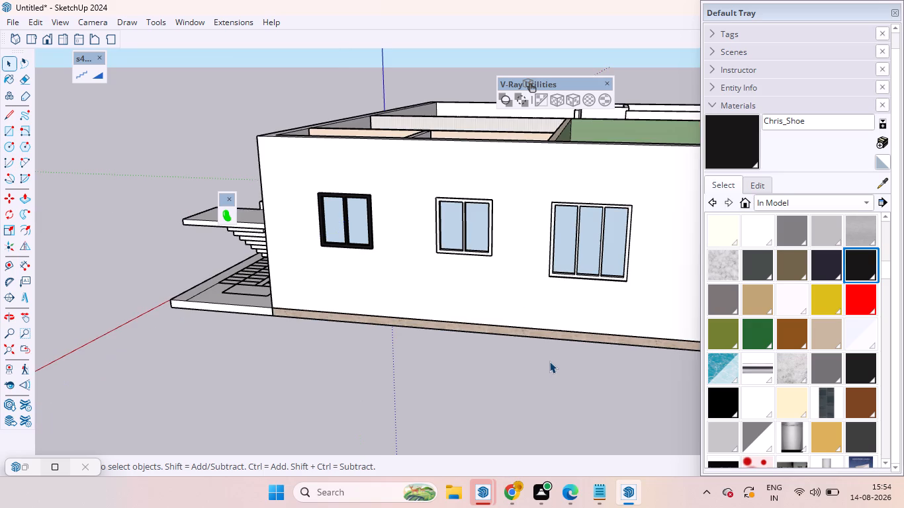
# Paint the frame of the three-pane window on the same side wall with the black Chris_Shoe material.
pyautogui.moveTo(511, 228); pyautogui.dragTo(523, 507, button='middle')
pyautogui.scroll(-6, 536, 441)
pyautogui.scroll(-3, 520, 384)
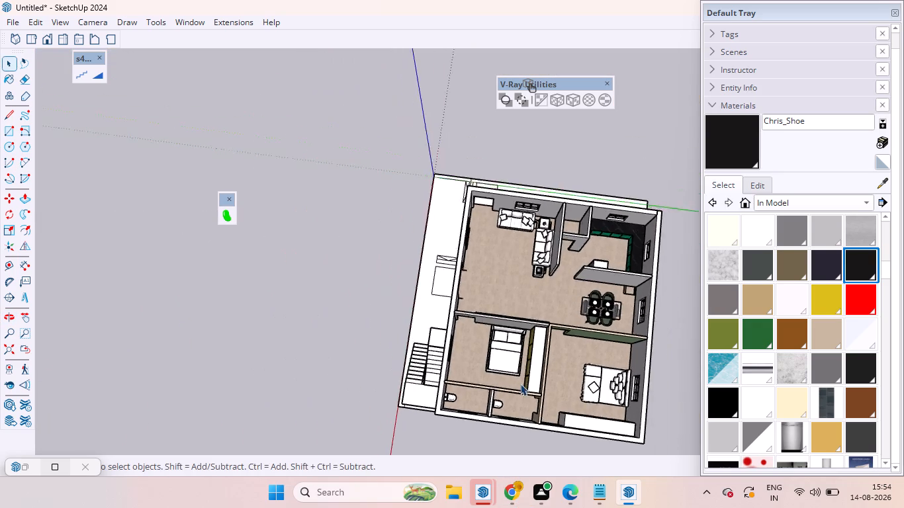
pyautogui.scroll(-9, 520, 384)
pyautogui.scroll(10, 538, 393)
pyautogui.moveTo(559, 419); pyautogui.dragTo(546, 394, button='middle')
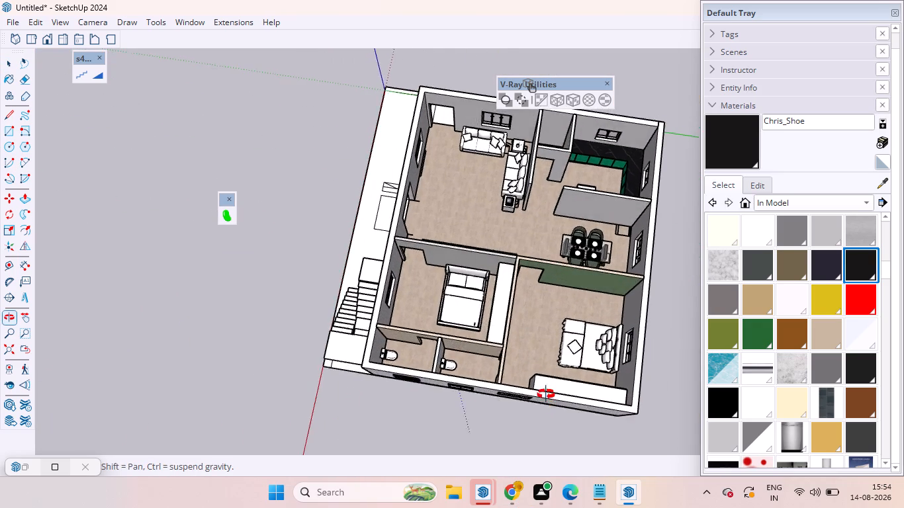
pyautogui.moveTo(546, 394); pyautogui.dragTo(512, 299, button='middle')
pyautogui.scroll(5, 480, 401)
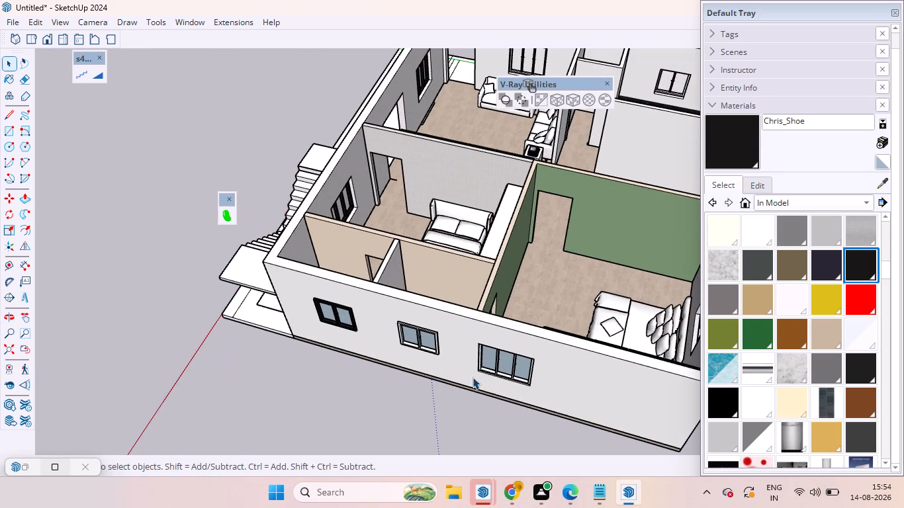
pyautogui.scroll(3, 615, 390)
pyautogui.moveTo(531, 407); pyautogui.dragTo(496, 341, button='middle')
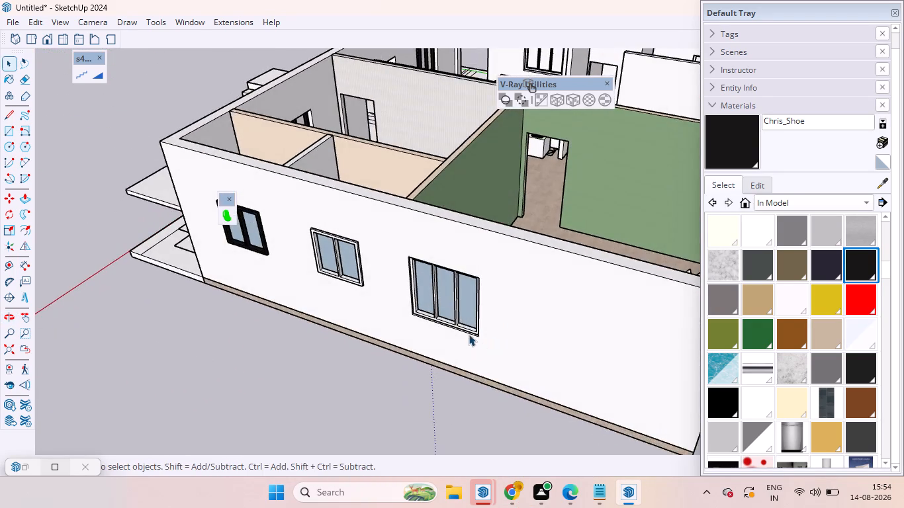
pyautogui.scroll(17, 468, 333)
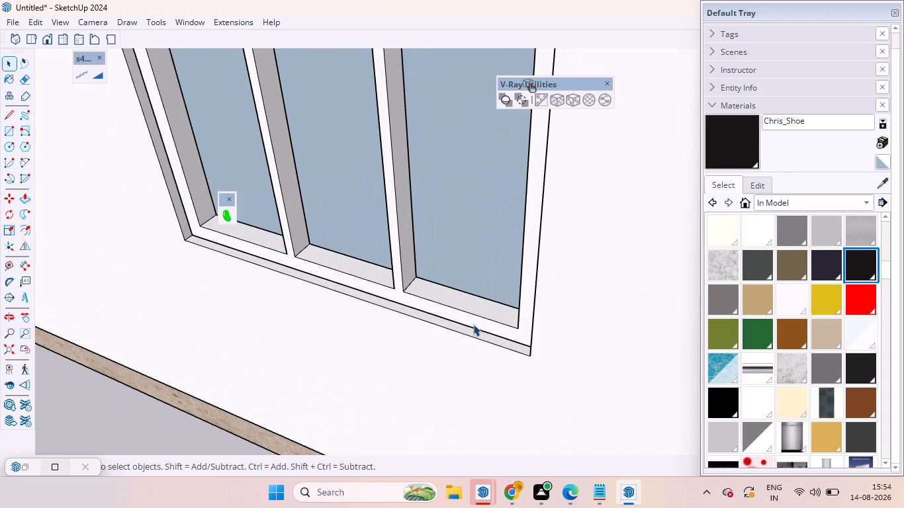
pyautogui.click(473, 324)
pyautogui.doubleClick(473, 324)
pyautogui.click(473, 324)
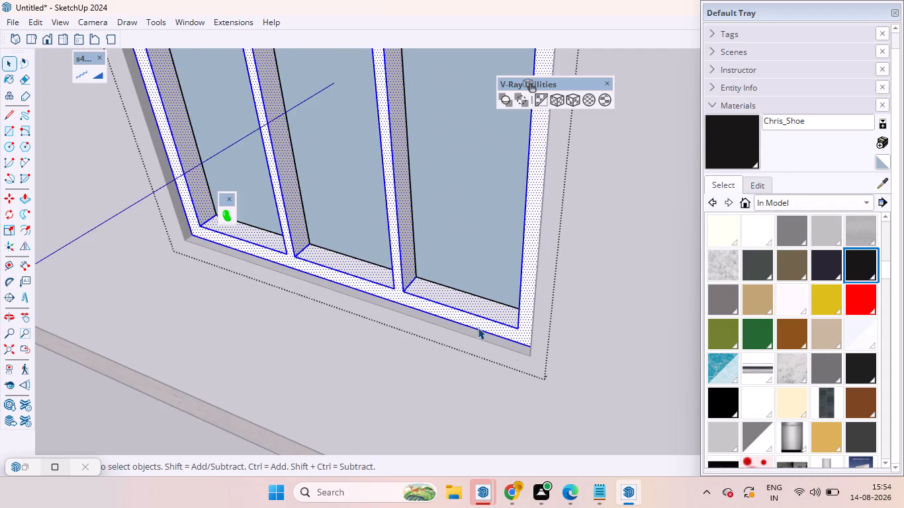
pyautogui.click(743, 156)
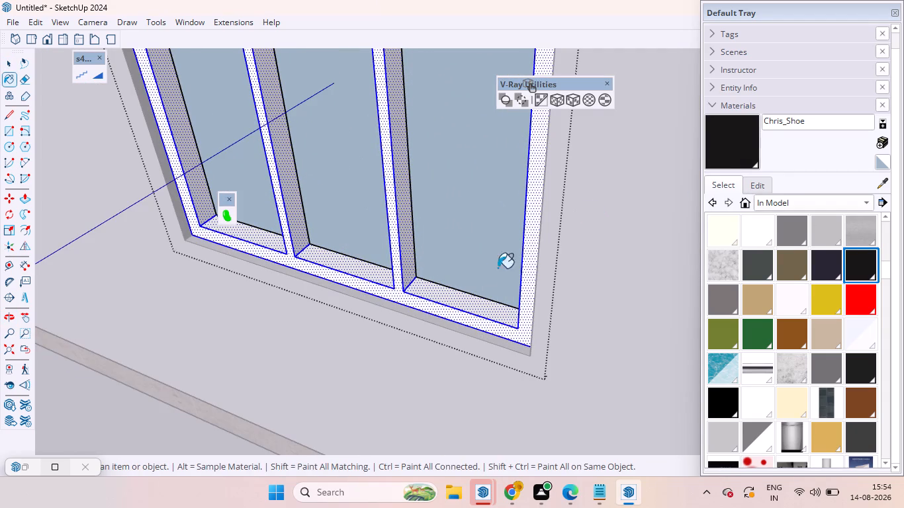
pyautogui.click(435, 312)
pyautogui.scroll(-7, 439, 304)
pyautogui.scroll(2, 477, 317)
pyautogui.scroll(-6, 477, 317)
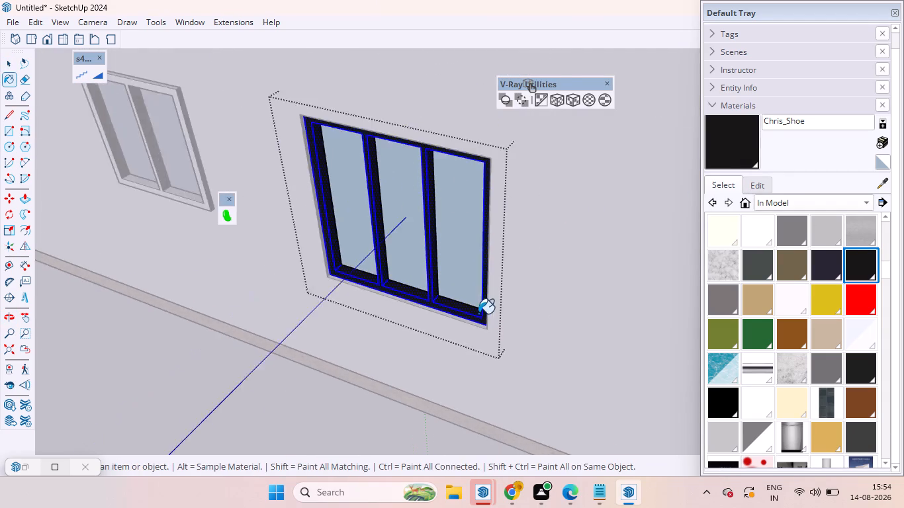
pyautogui.scroll(-3, 478, 314)
pyautogui.press('space')
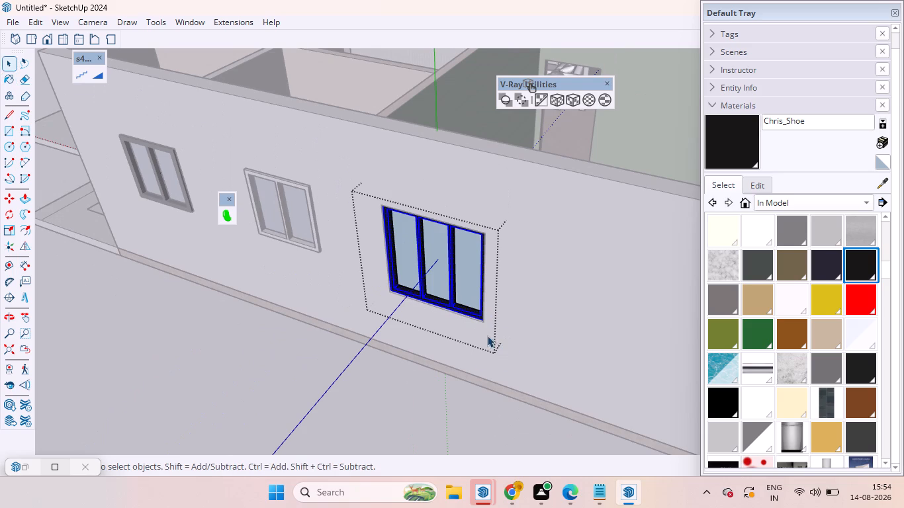
pyautogui.click(447, 399)
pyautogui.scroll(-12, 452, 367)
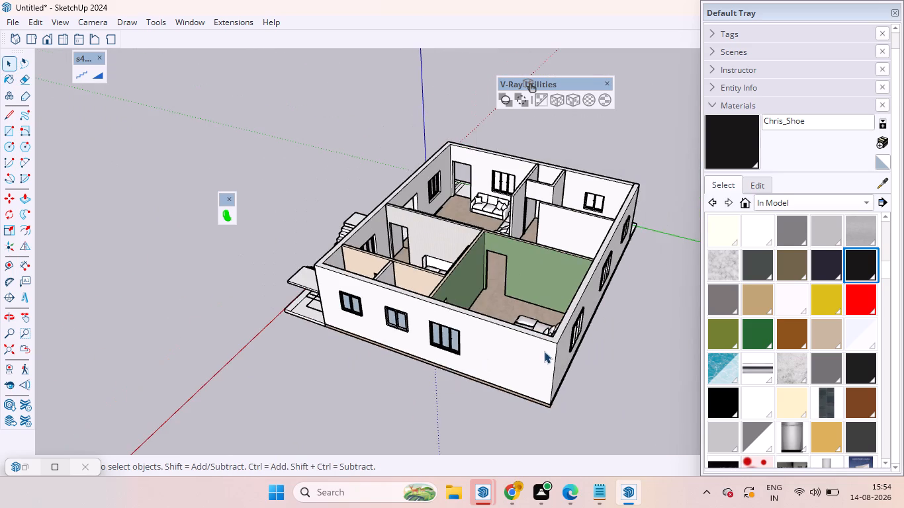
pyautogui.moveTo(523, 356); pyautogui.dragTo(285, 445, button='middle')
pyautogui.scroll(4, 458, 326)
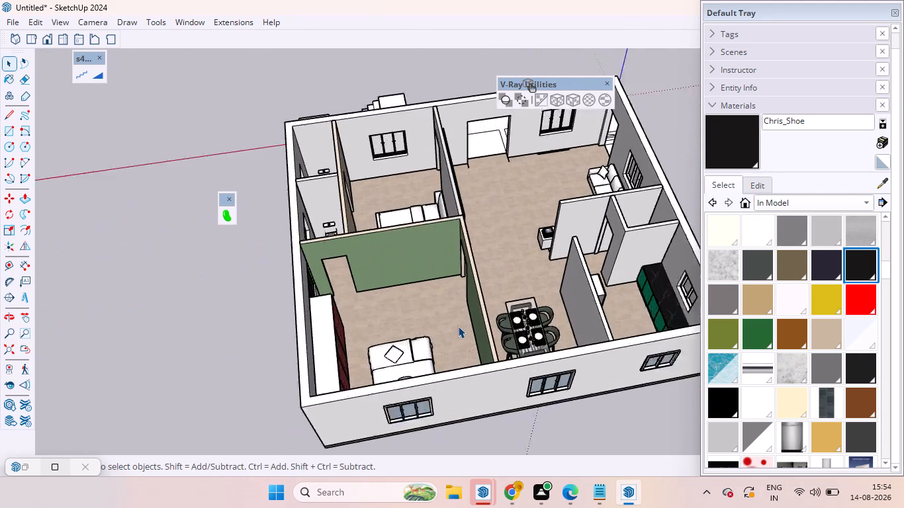
# Examine the house's interior rooms from above and inside, including the bedrooms, bathrooms, living area with TV wall, dining area and kitchen.
pyautogui.scroll(1, 458, 326)
pyautogui.scroll(-6, 459, 326)
pyautogui.moveTo(465, 282); pyautogui.dragTo(493, 402, button='middle')
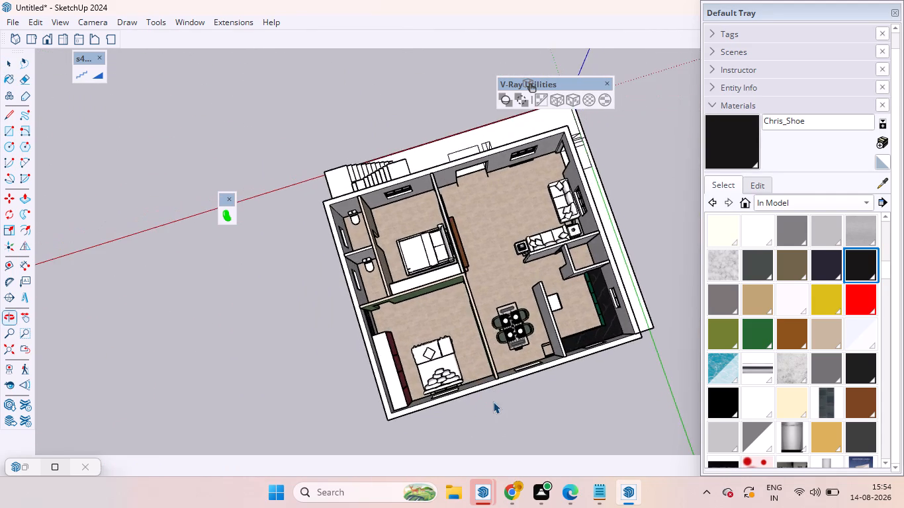
pyautogui.scroll(13, 465, 287)
pyautogui.scroll(-1, 619, 446)
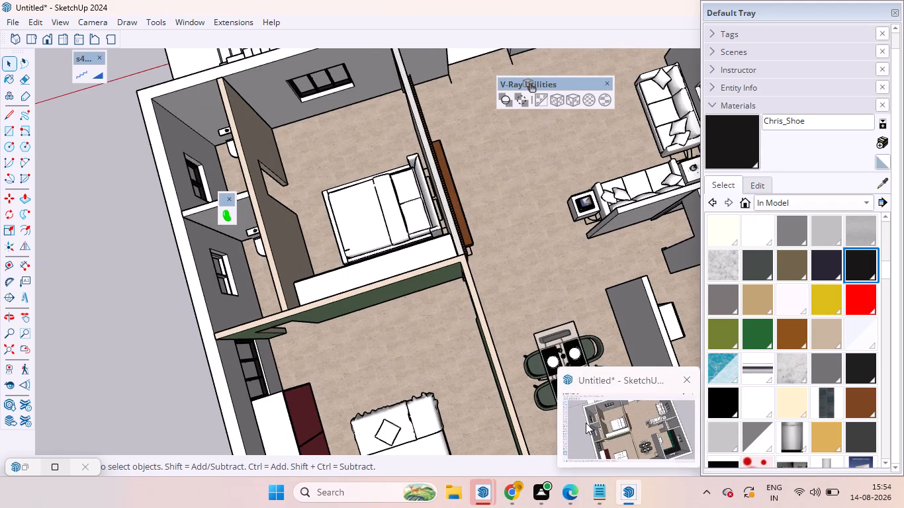
pyautogui.scroll(-3, 586, 423)
pyautogui.scroll(1, 575, 386)
pyautogui.scroll(-6, 575, 386)
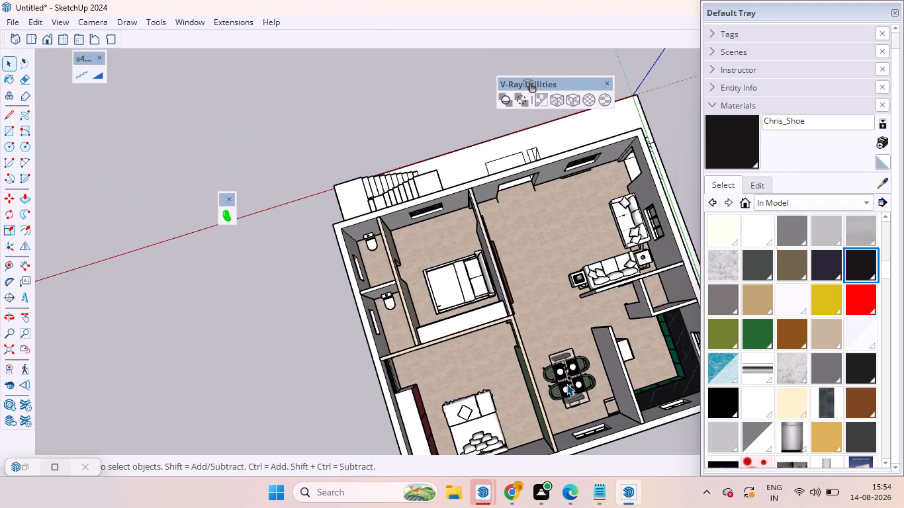
pyautogui.scroll(15, 574, 391)
pyautogui.scroll(-12, 579, 391)
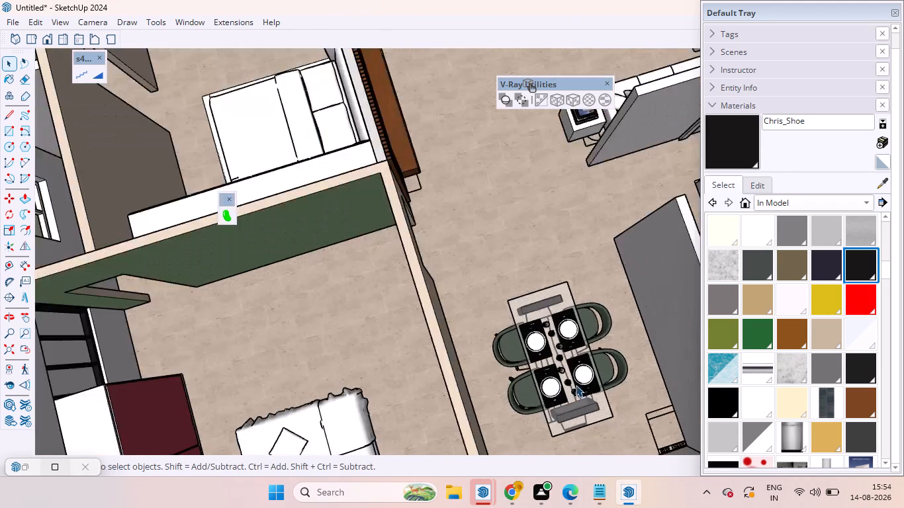
pyautogui.scroll(-11, 576, 385)
pyautogui.scroll(-5, 666, 382)
pyautogui.scroll(10, 666, 350)
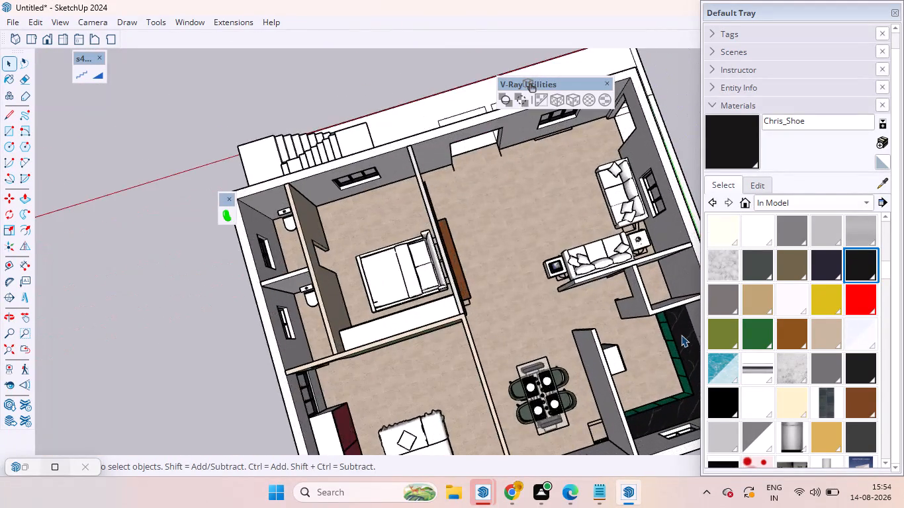
pyautogui.scroll(3, 681, 335)
pyautogui.scroll(-13, 681, 335)
pyautogui.scroll(4, 652, 214)
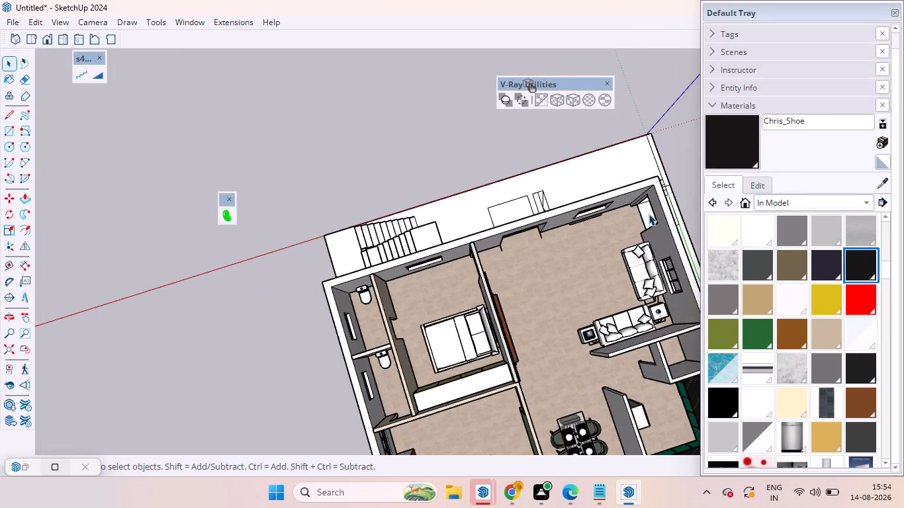
pyautogui.scroll(4, 649, 214)
pyautogui.scroll(7, 649, 303)
pyautogui.scroll(-12, 649, 303)
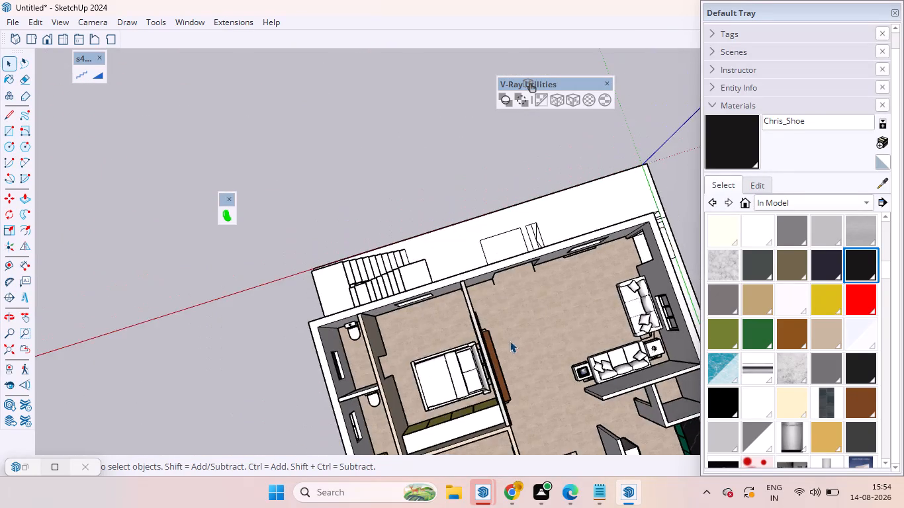
pyautogui.scroll(7, 510, 341)
pyautogui.moveTo(535, 368); pyautogui.dragTo(294, 165, button='middle')
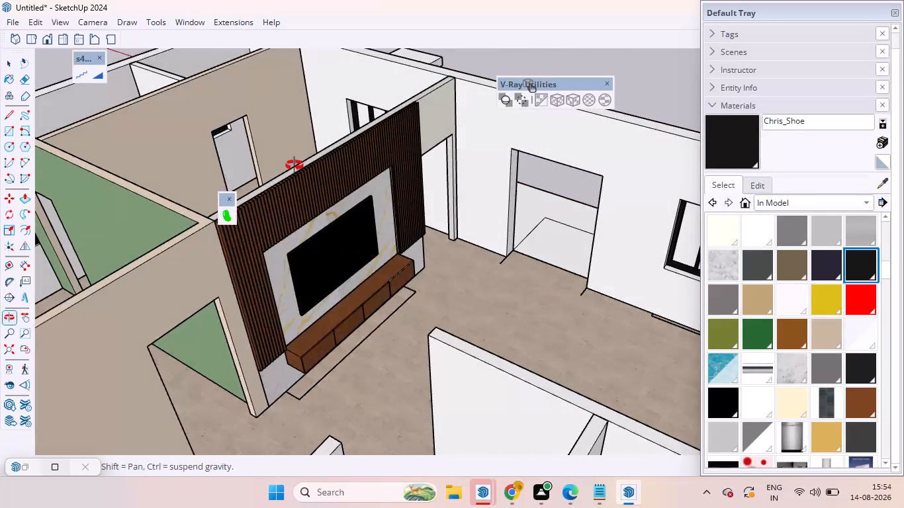
pyautogui.moveTo(294, 165); pyautogui.dragTo(604, 179, button='middle')
pyautogui.scroll(-4, 537, 242)
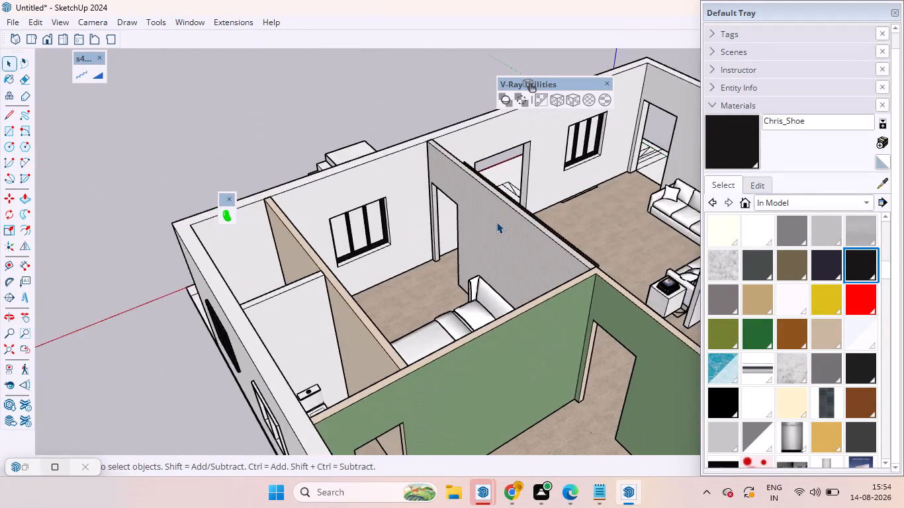
pyautogui.scroll(-4, 496, 222)
pyautogui.moveTo(494, 222); pyautogui.dragTo(610, 328, button='middle')
pyautogui.scroll(-5, 613, 326)
pyautogui.scroll(4, 637, 392)
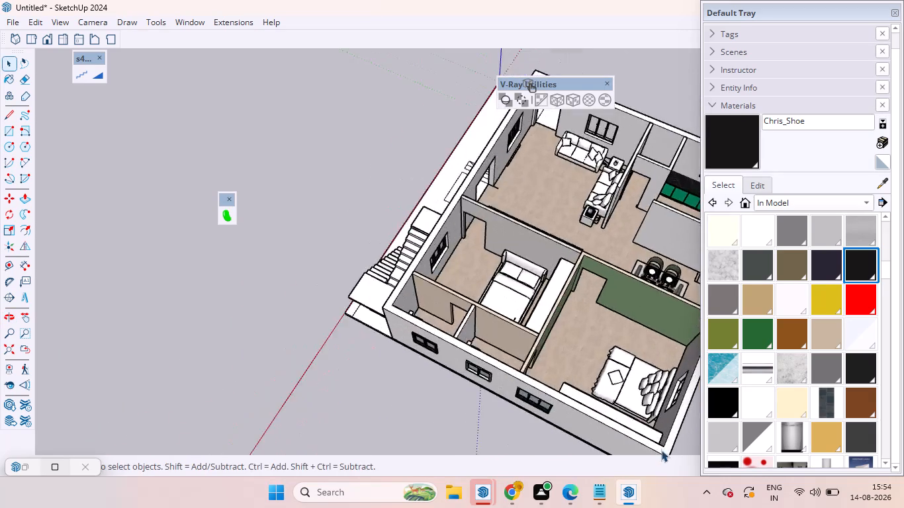
pyautogui.scroll(3, 661, 450)
pyautogui.scroll(-6, 619, 400)
pyautogui.scroll(5, 277, 315)
pyautogui.moveTo(454, 272); pyautogui.dragTo(443, 297, button='middle')
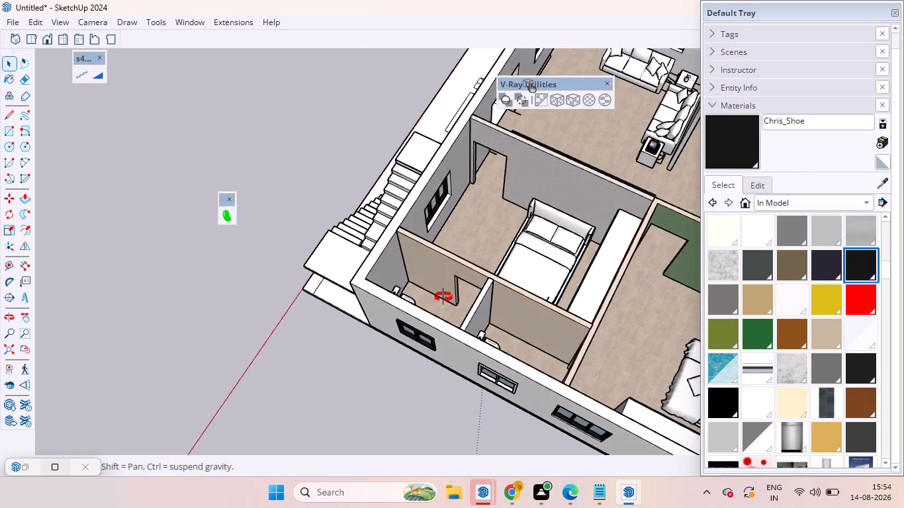
pyautogui.moveTo(443, 297); pyautogui.dragTo(443, 369, button='middle')
pyautogui.scroll(1, 447, 358)
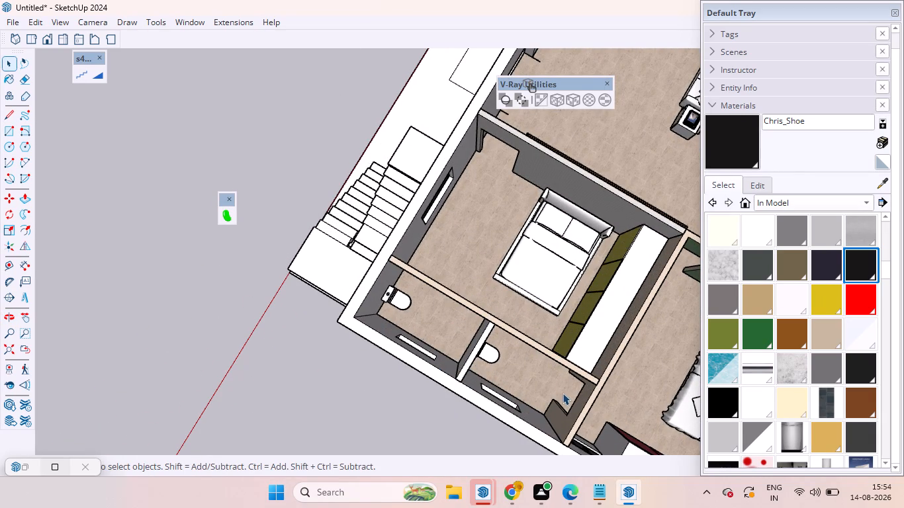
pyautogui.scroll(1, 336, 325)
pyautogui.scroll(-12, 338, 325)
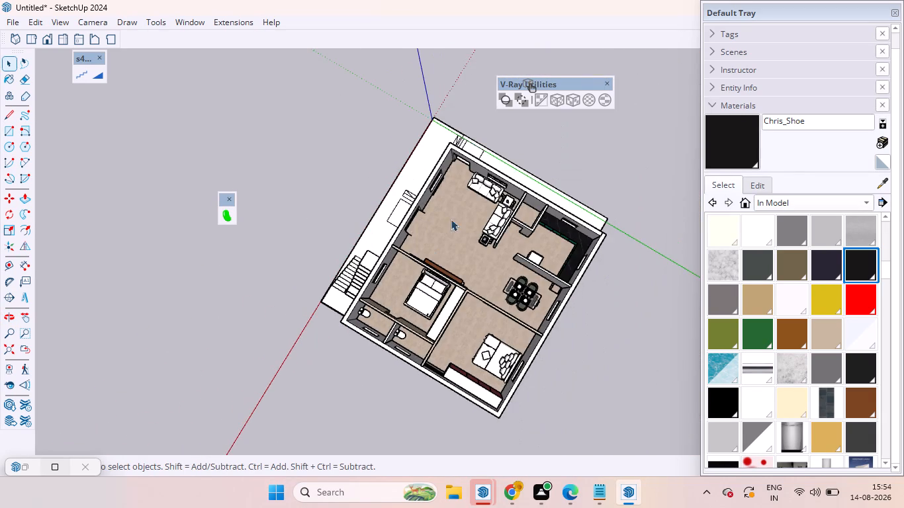
pyautogui.scroll(6, 461, 214)
pyautogui.scroll(-13, 463, 213)
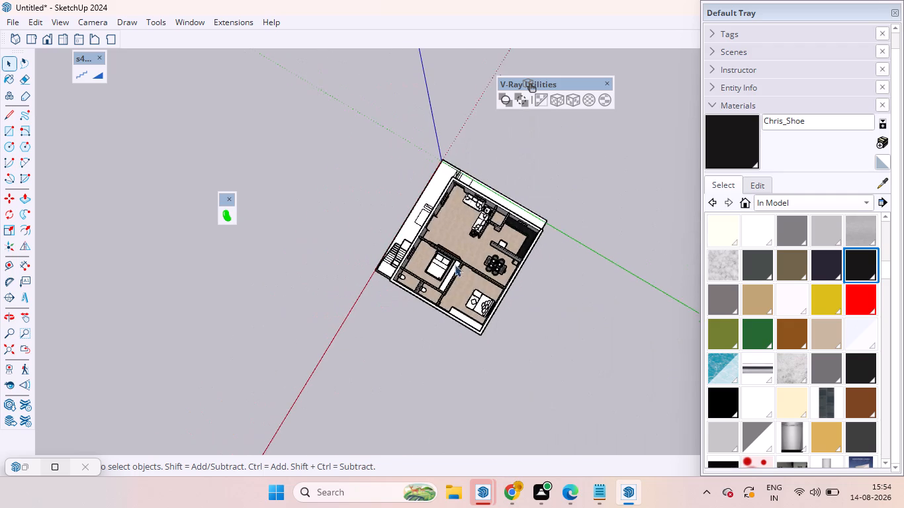
# Paint the frame of the middle two-pane window on the bathroom-side exterior wall with the black Chris_Shoe material.
pyautogui.moveTo(461, 345); pyautogui.dragTo(461, 79, button='middle')
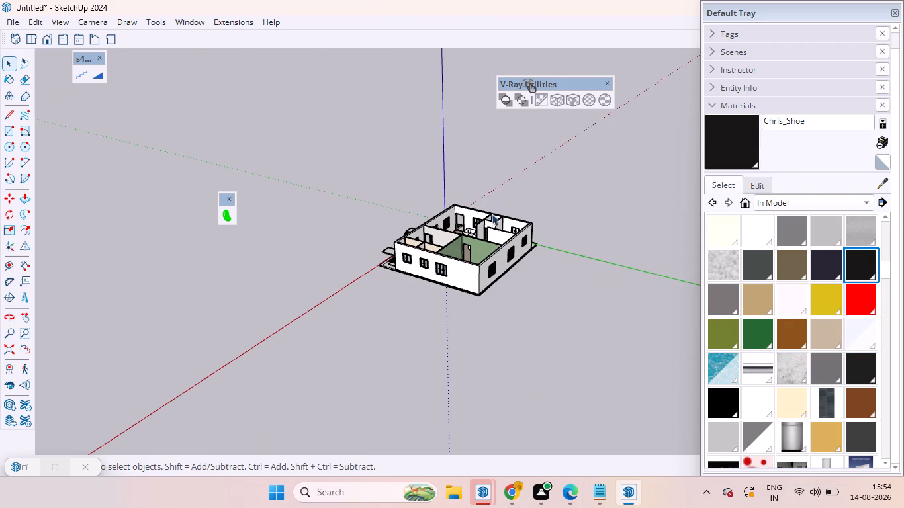
pyautogui.scroll(16, 469, 279)
pyautogui.scroll(-3, 523, 265)
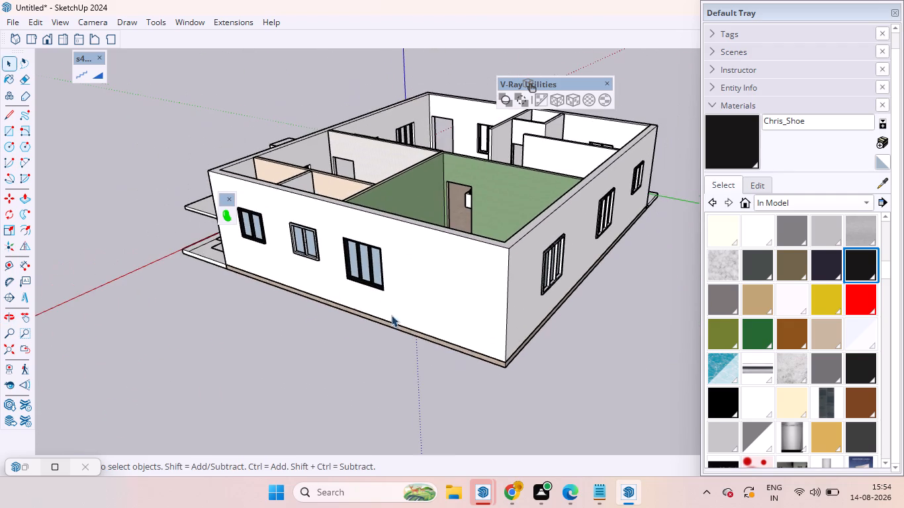
pyautogui.moveTo(306, 268); pyautogui.dragTo(355, 267, button='middle')
pyautogui.scroll(12, 357, 264)
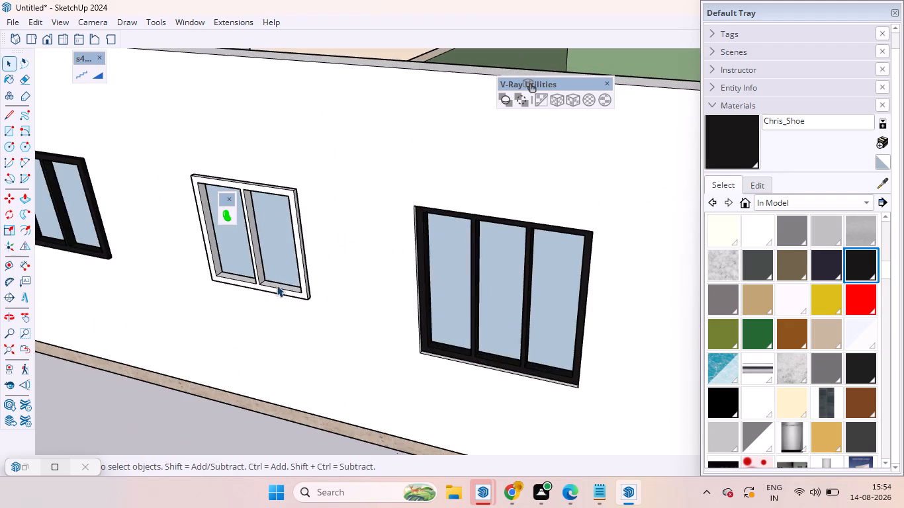
pyautogui.scroll(10, 260, 281)
pyautogui.click(260, 281)
pyautogui.doubleClick(260, 281)
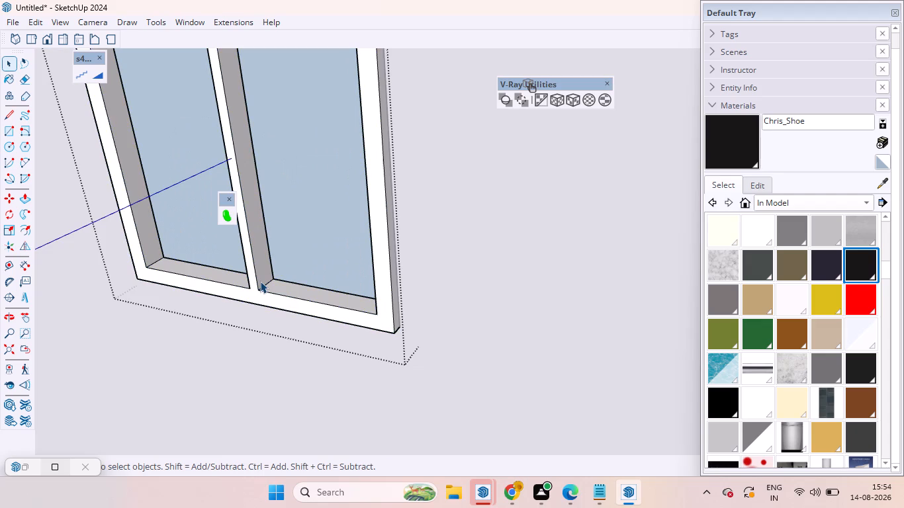
pyautogui.click(260, 281)
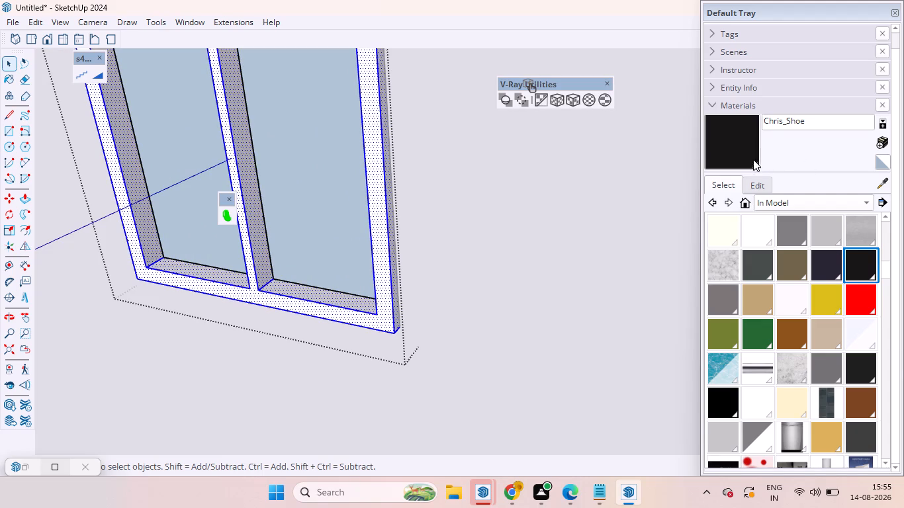
pyautogui.click(713, 141)
pyautogui.click(296, 293)
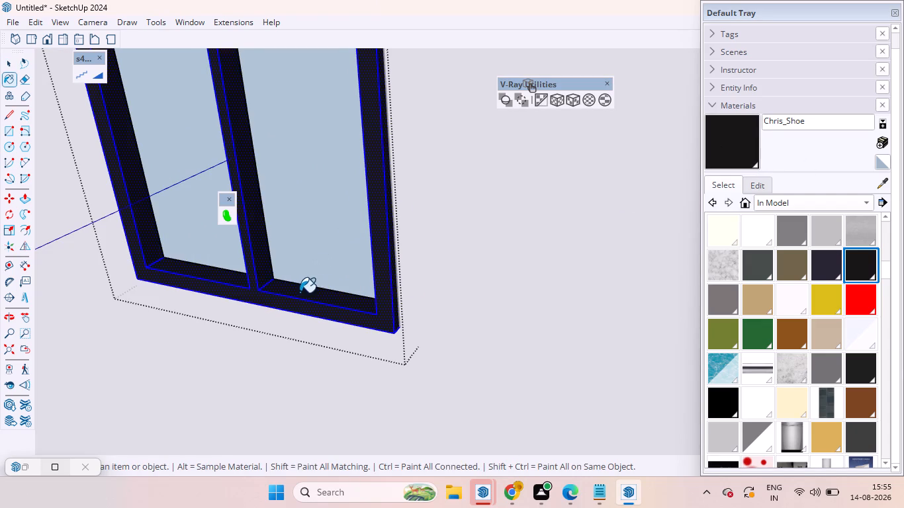
pyautogui.scroll(-20, 443, 292)
pyautogui.scroll(-7, 443, 292)
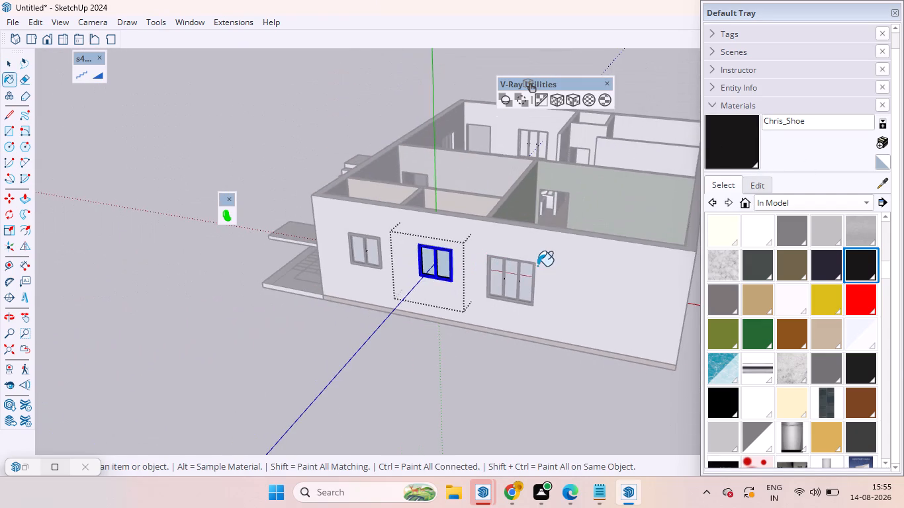
pyautogui.moveTo(490, 287); pyautogui.dragTo(67, 215, button='middle')
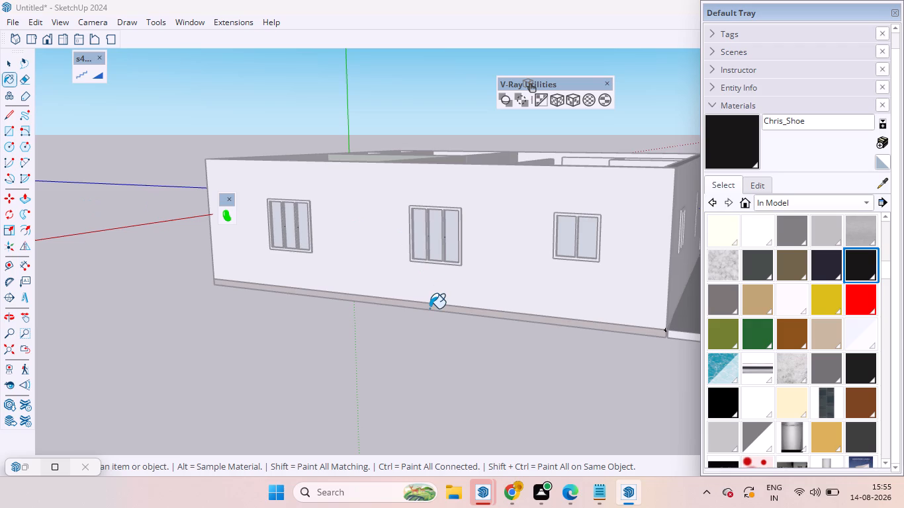
pyautogui.click(6, 58)
pyautogui.click(494, 355)
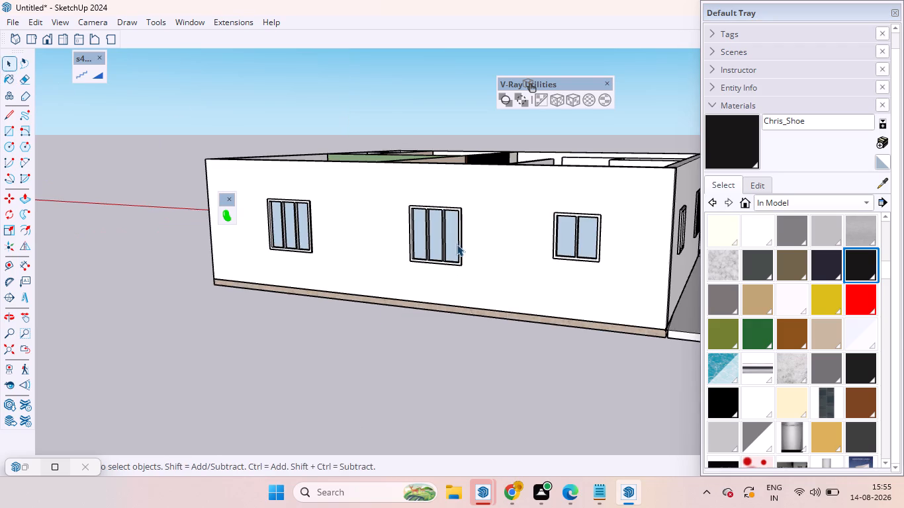
# Paint the frame of the middle three-pane window on the rear wall, opposite the entrance side, with the black Chris_Shoe material.
pyautogui.scroll(12, 449, 204)
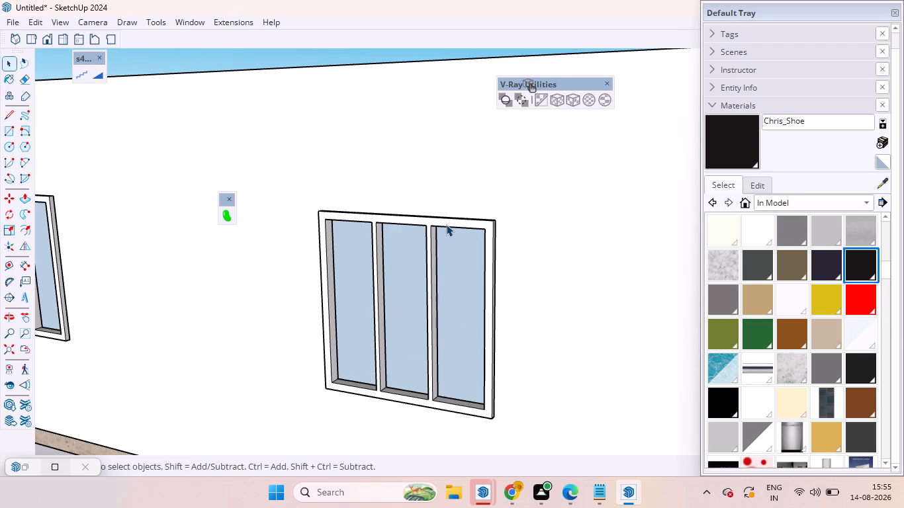
pyautogui.click(446, 220)
pyautogui.click(446, 219)
pyautogui.doubleClick(446, 219)
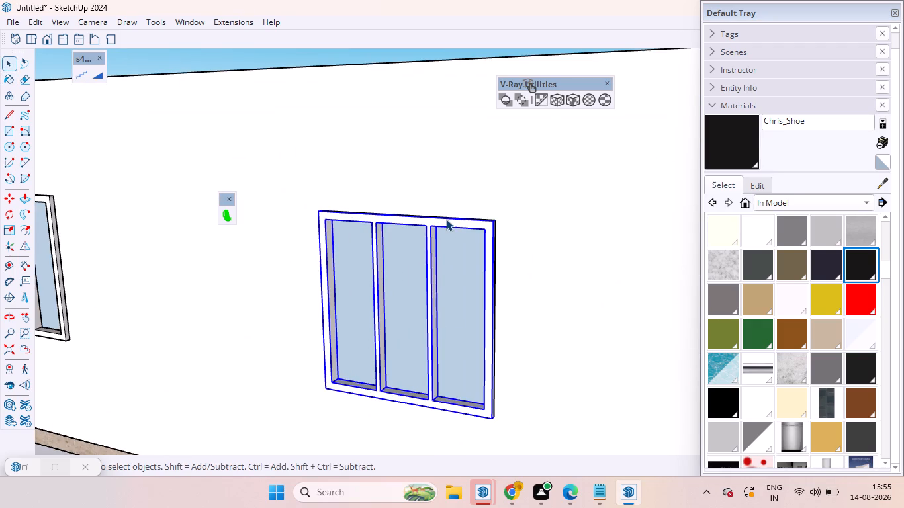
pyautogui.click(446, 219)
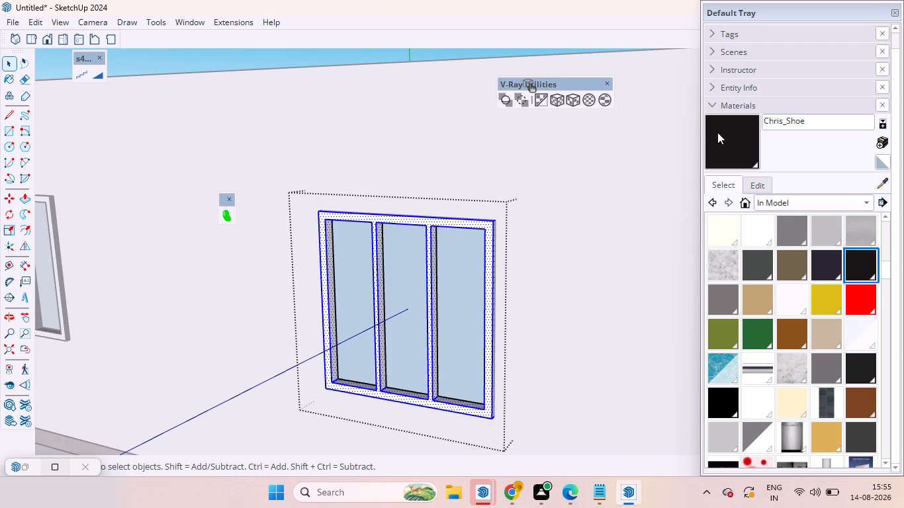
pyautogui.click(722, 132)
pyautogui.click(429, 226)
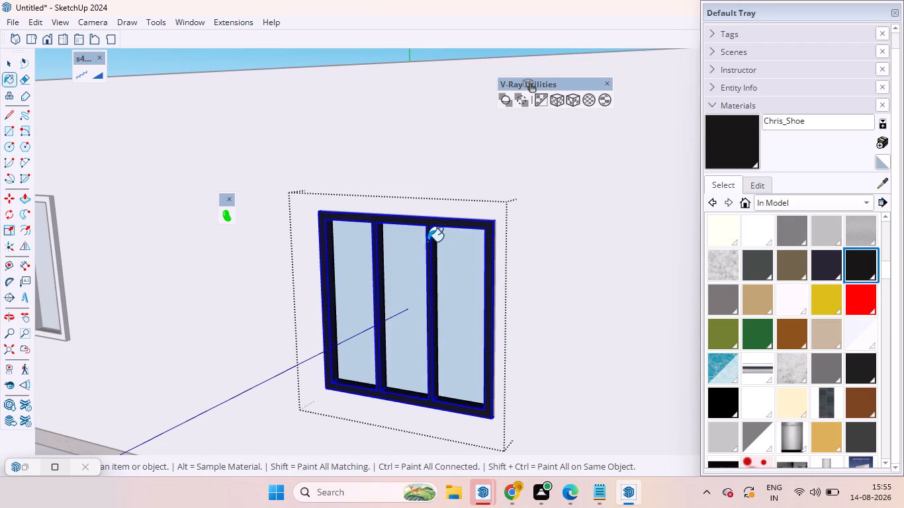
pyautogui.scroll(-11, 428, 240)
pyautogui.moveTo(334, 278); pyautogui.dragTo(468, 306, button='middle')
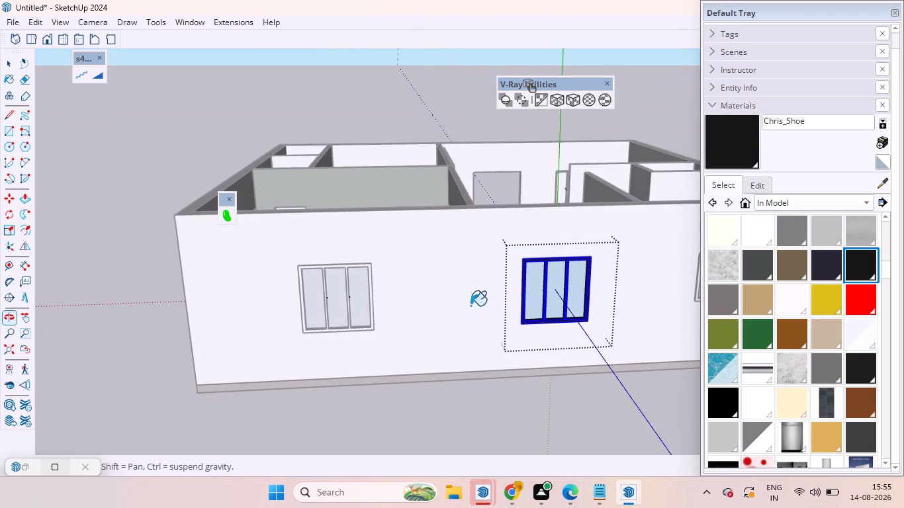
pyautogui.press('space')
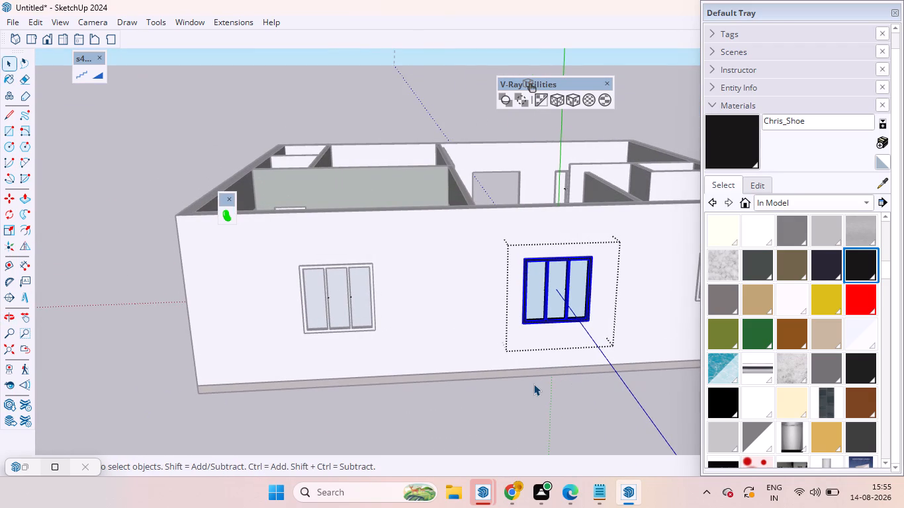
pyautogui.click(511, 435)
# Paint the frame of the three-pane window of the green-walled bedroom on the rear wall with the black Chris_Shoe material.
pyautogui.scroll(4, 406, 200)
pyautogui.scroll(9, 224, 343)
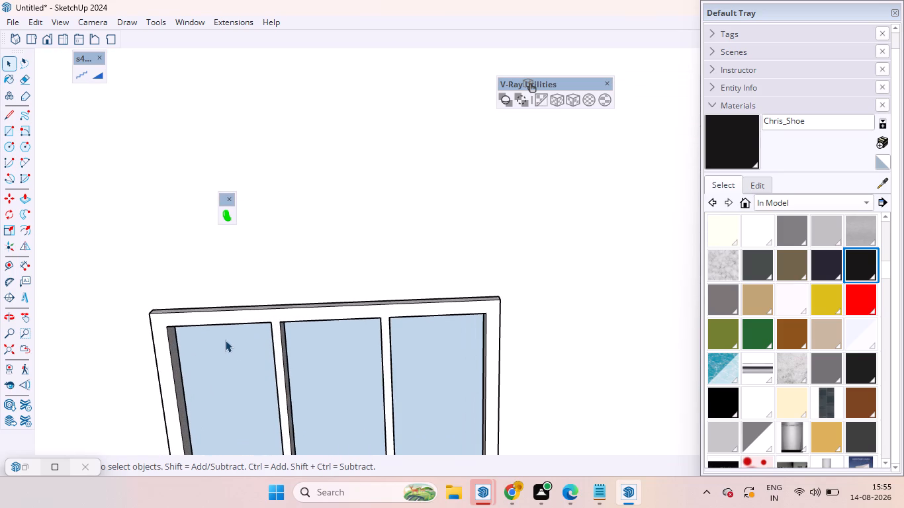
pyautogui.click(217, 316)
pyautogui.tripleClick(217, 316)
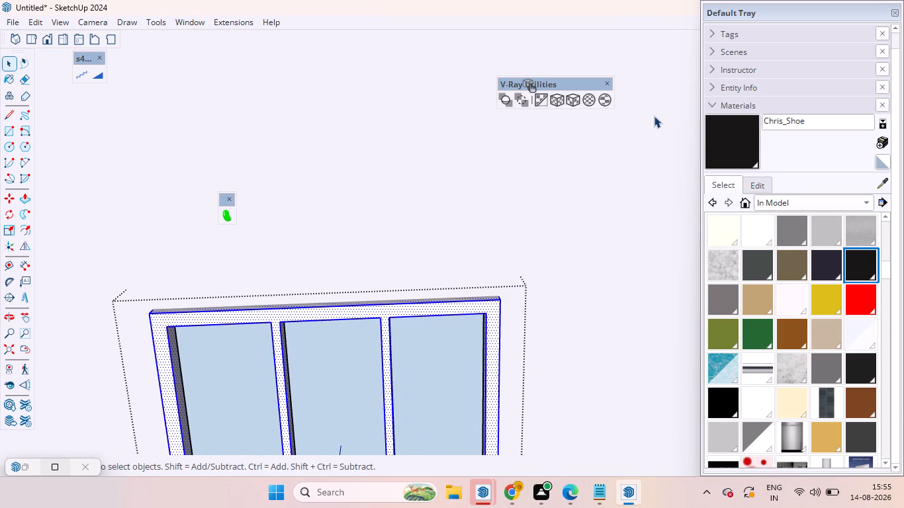
pyautogui.click(711, 137)
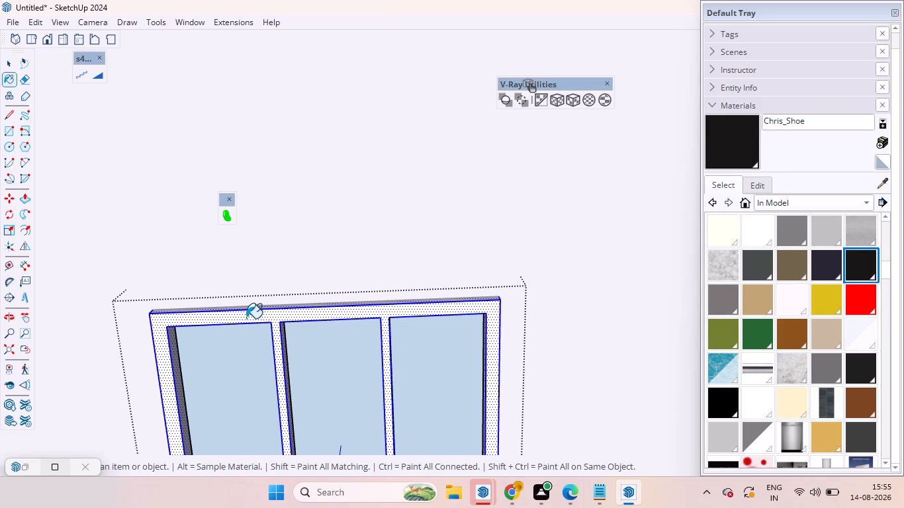
pyautogui.click(246, 318)
pyautogui.scroll(-20, 283, 326)
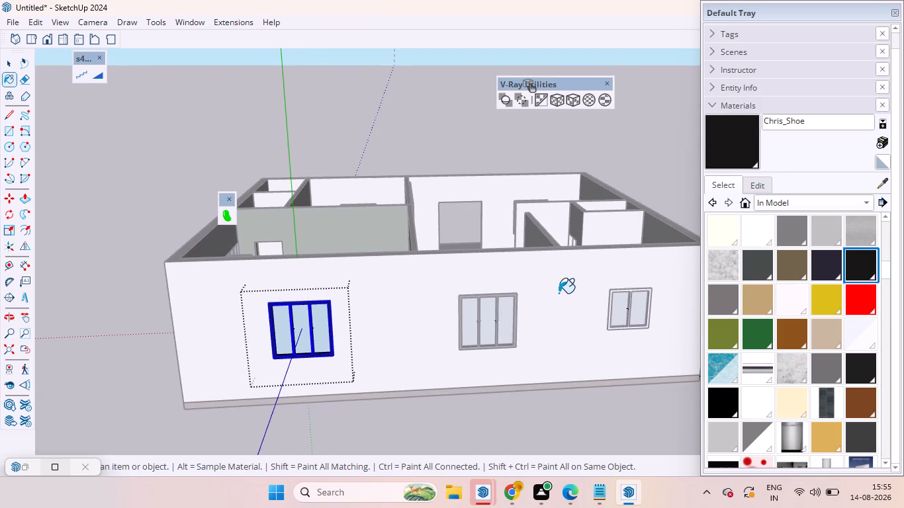
pyautogui.moveTo(559, 293); pyautogui.dragTo(479, 266, button='middle')
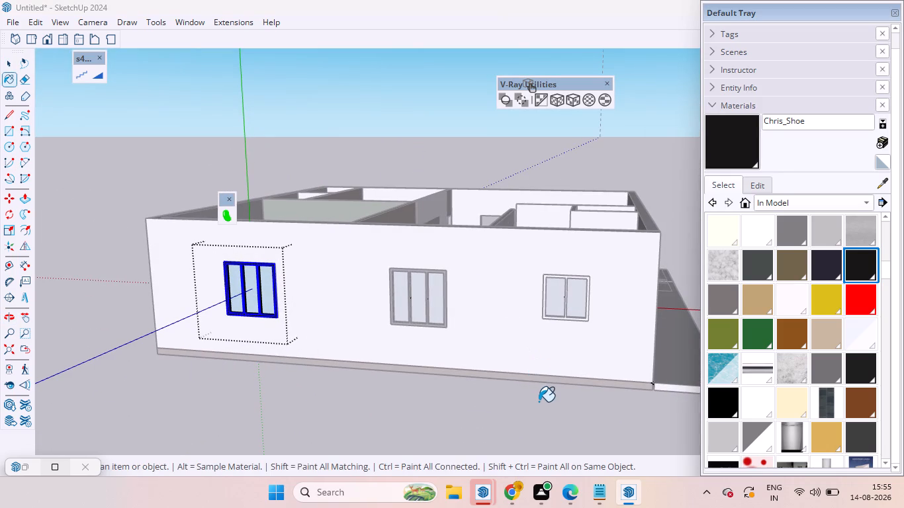
pyautogui.press('space')
pyautogui.click(539, 401)
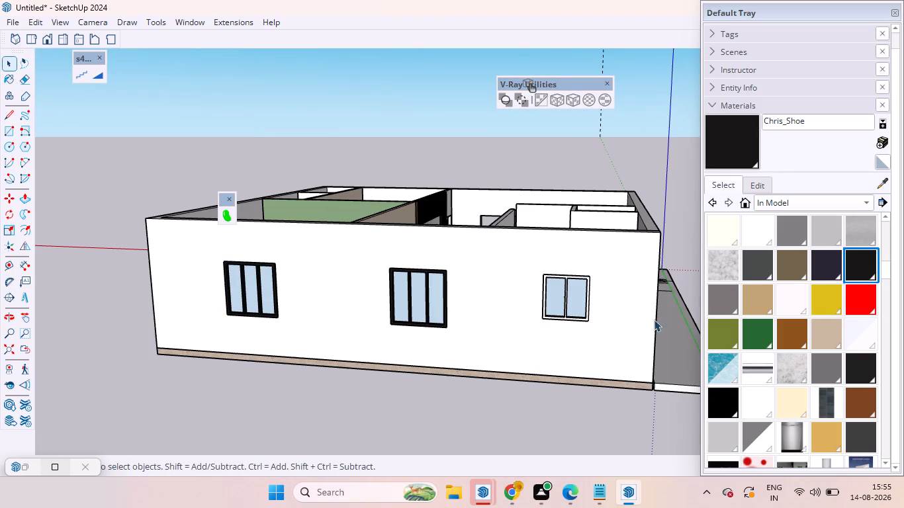
# Paint the frame of the two-pane window at the end of the rear wall with the black Chris_Shoe material.
pyautogui.scroll(12, 563, 265)
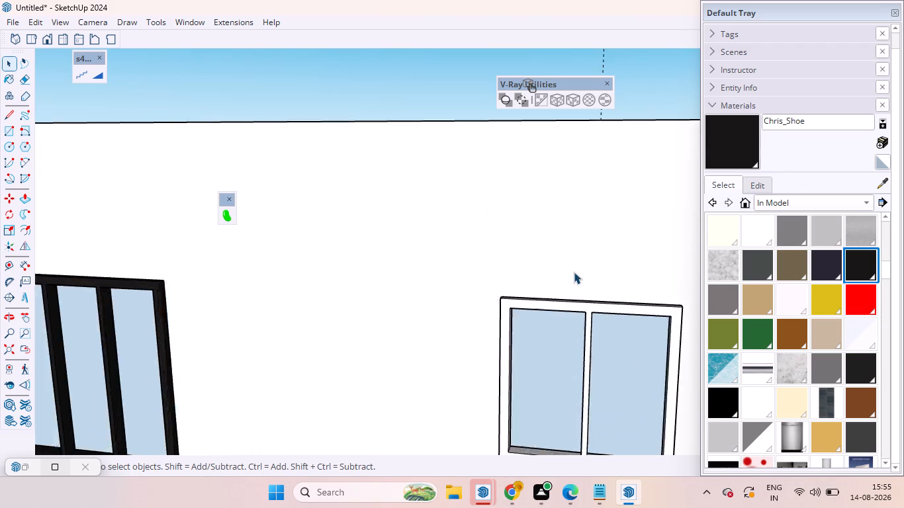
pyautogui.scroll(5, 574, 272)
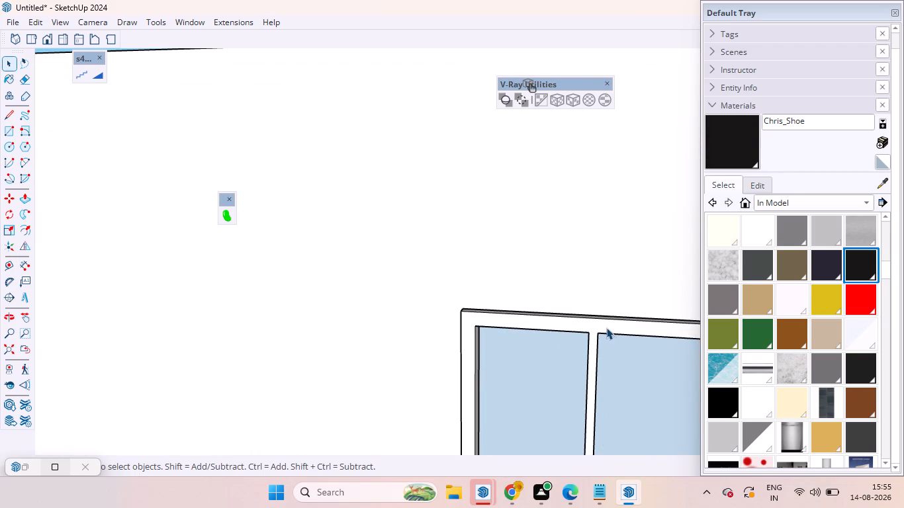
pyautogui.click(606, 327)
pyautogui.tripleClick(606, 327)
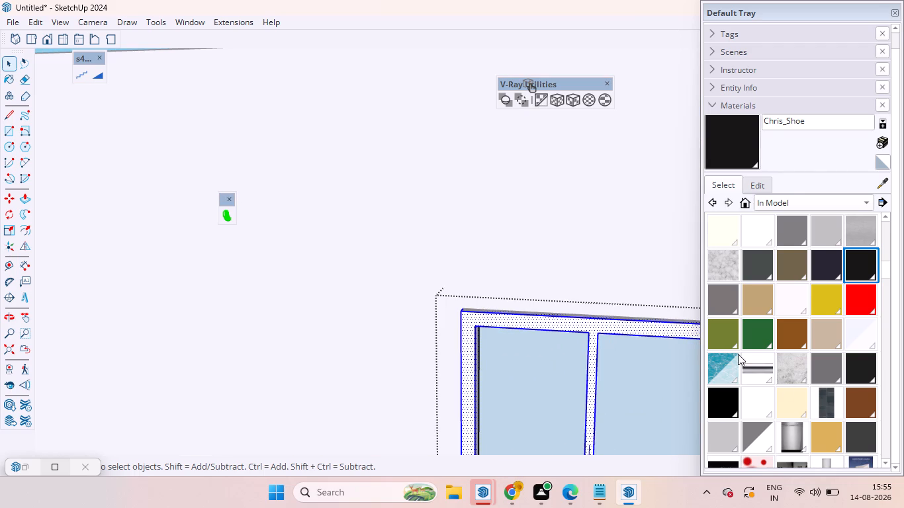
pyautogui.click(739, 151)
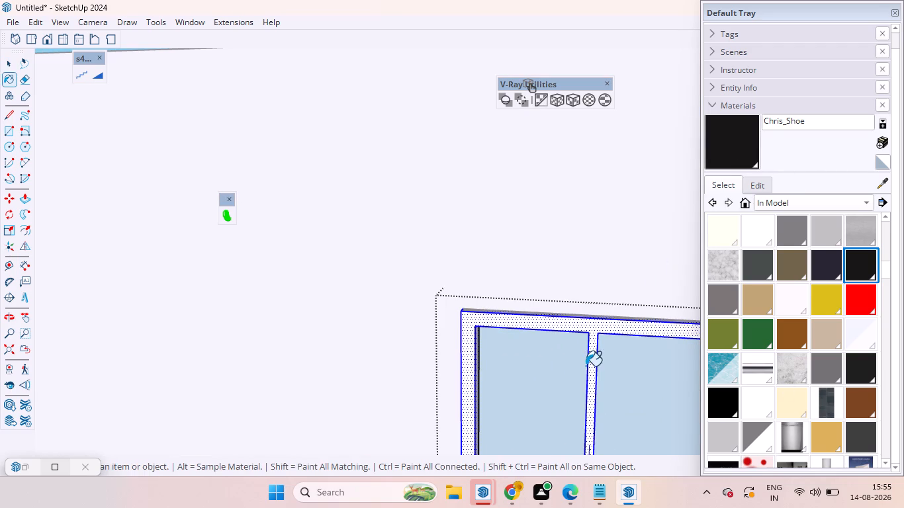
pyautogui.click(588, 329)
pyautogui.scroll(-14, 580, 333)
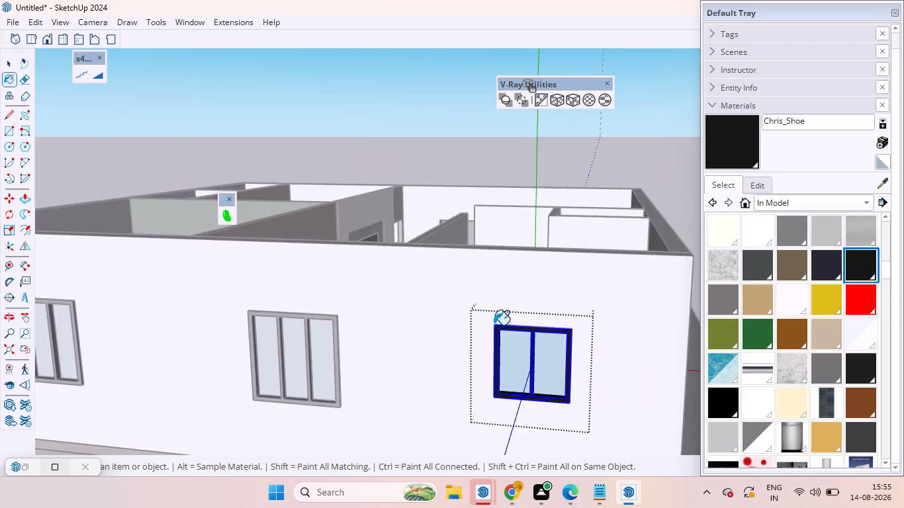
pyautogui.scroll(-5, 494, 325)
pyautogui.moveTo(694, 341); pyautogui.dragTo(464, 319, button='middle')
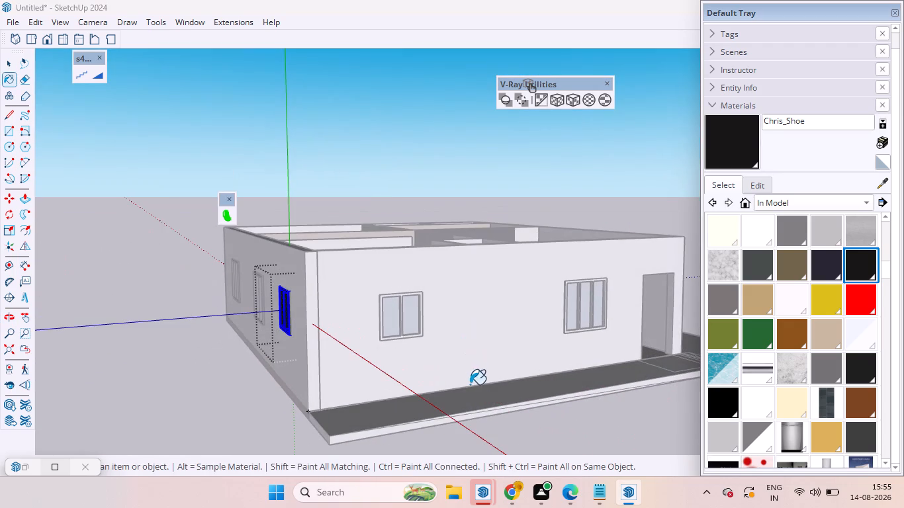
pyautogui.press('space')
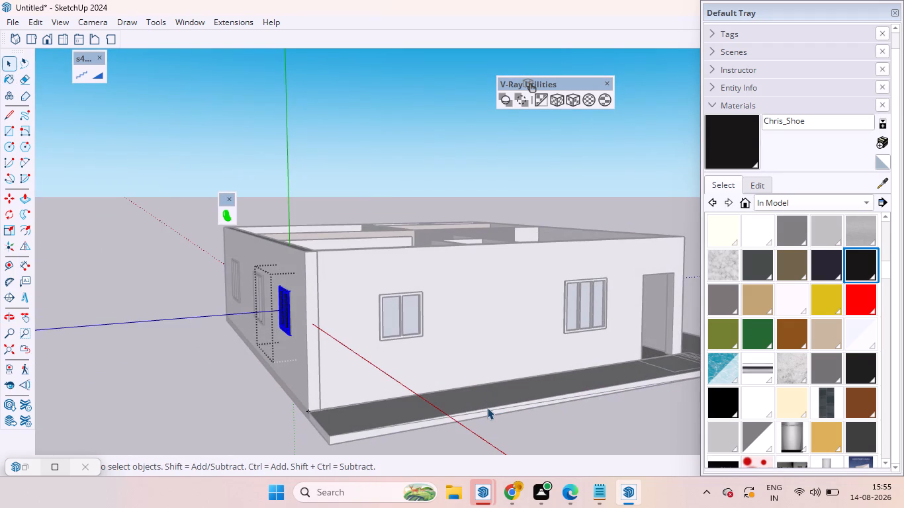
pyautogui.click(581, 433)
# Paint the frame of the two-pane window on the exterior wall along the raised walkway with the black Chris_Shoe material.
pyautogui.scroll(2, 409, 292)
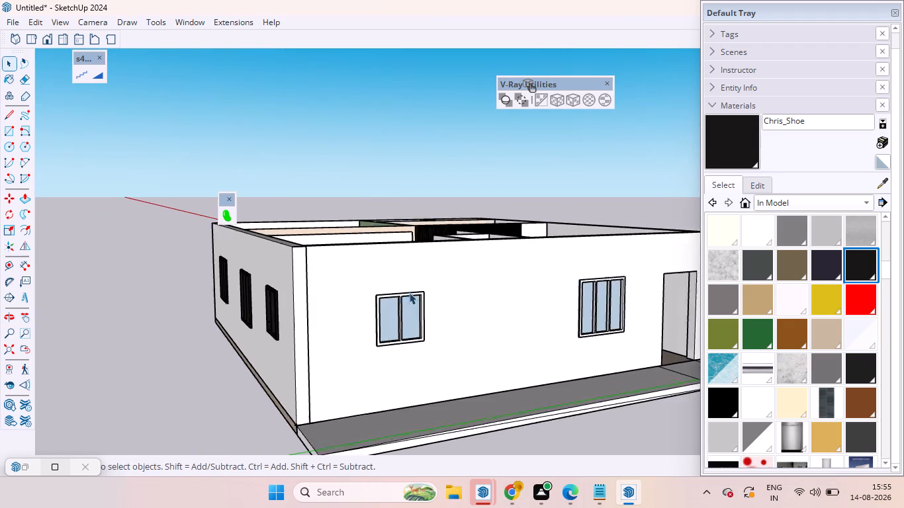
pyautogui.scroll(13, 409, 292)
pyautogui.click(408, 294)
pyautogui.doubleClick(408, 294)
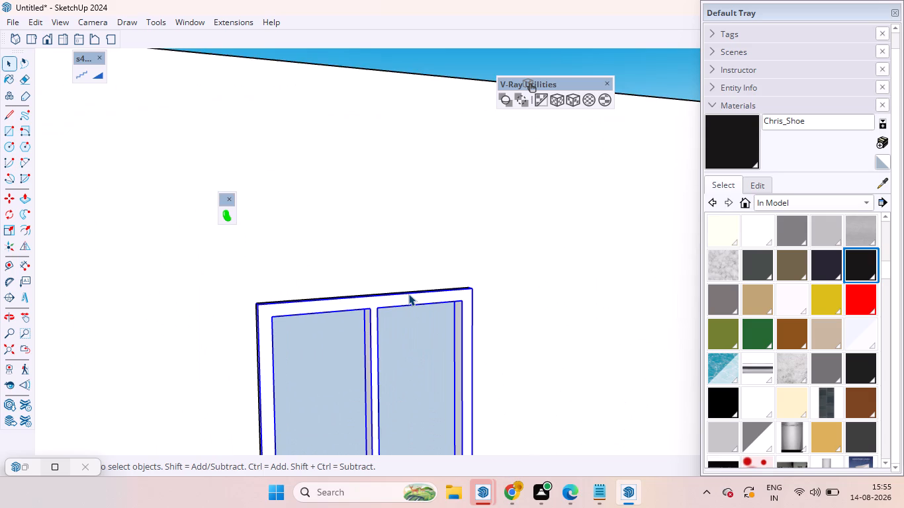
pyautogui.click(408, 294)
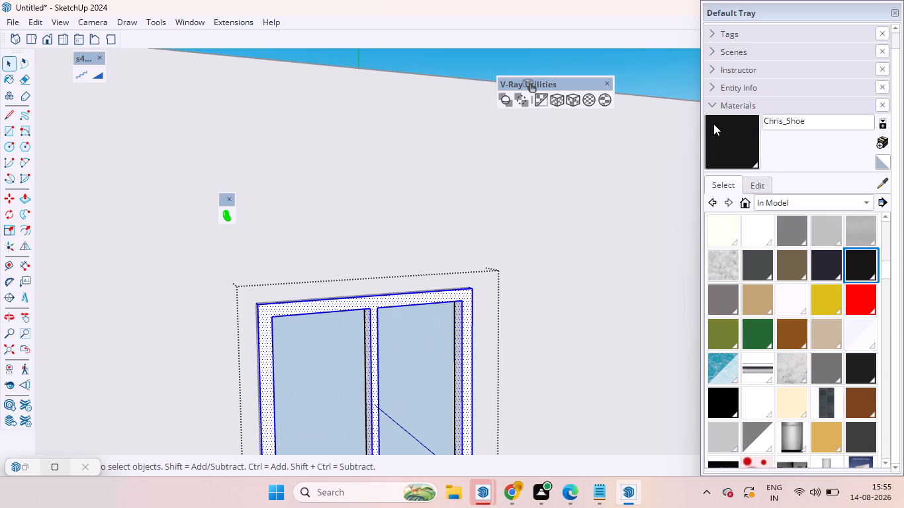
pyautogui.click(713, 124)
pyautogui.click(407, 301)
pyautogui.scroll(-5, 461, 314)
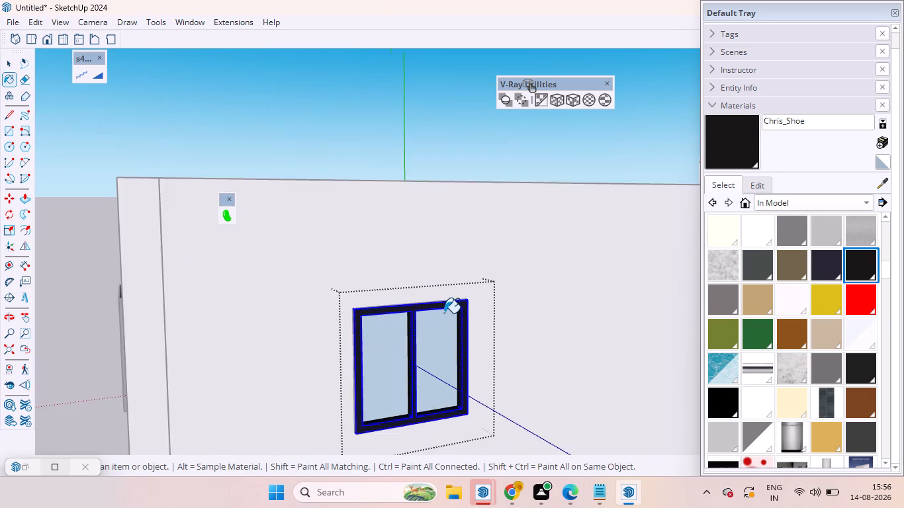
pyautogui.scroll(-14, 444, 313)
pyautogui.scroll(-1, 578, 285)
pyautogui.moveTo(576, 288); pyautogui.dragTo(423, 273, button='middle')
pyautogui.scroll(1, 431, 280)
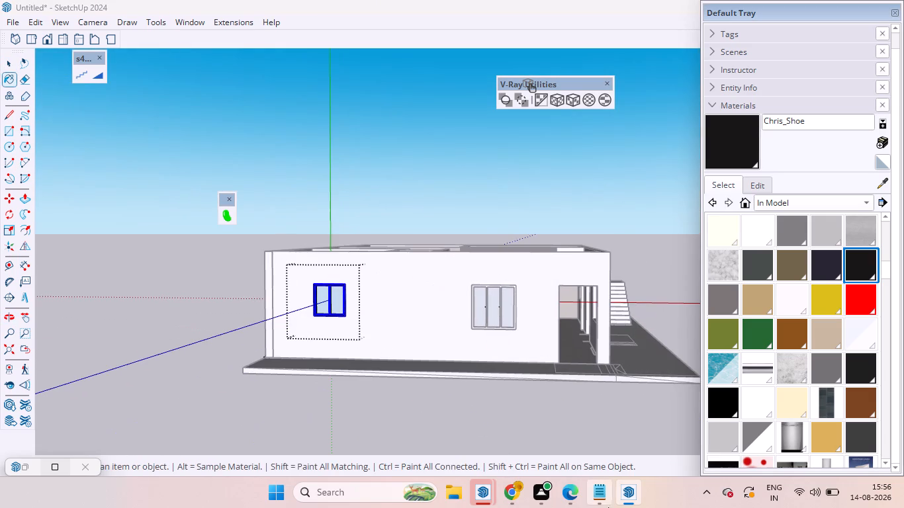
pyautogui.press('space')
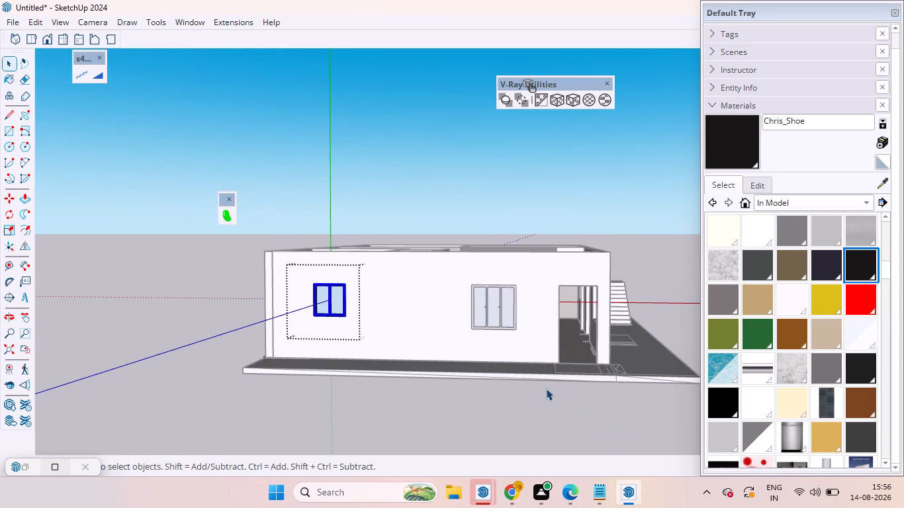
pyautogui.click(561, 388)
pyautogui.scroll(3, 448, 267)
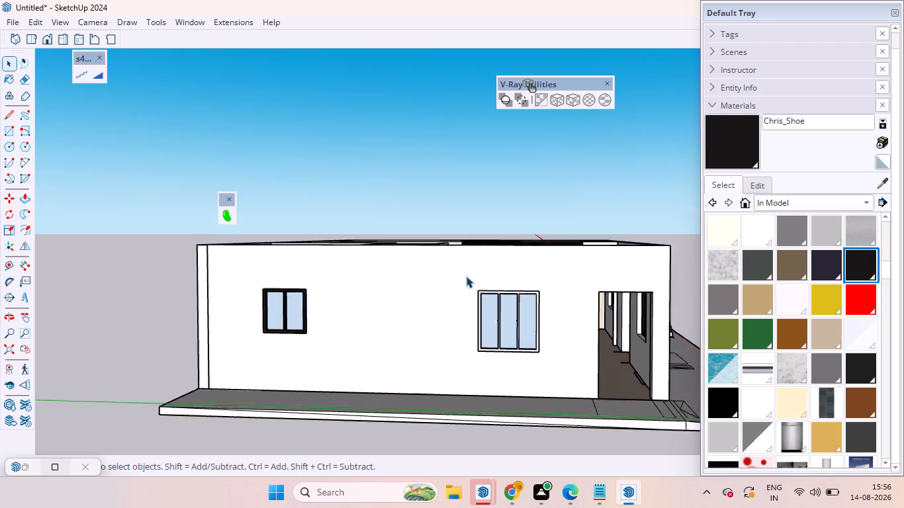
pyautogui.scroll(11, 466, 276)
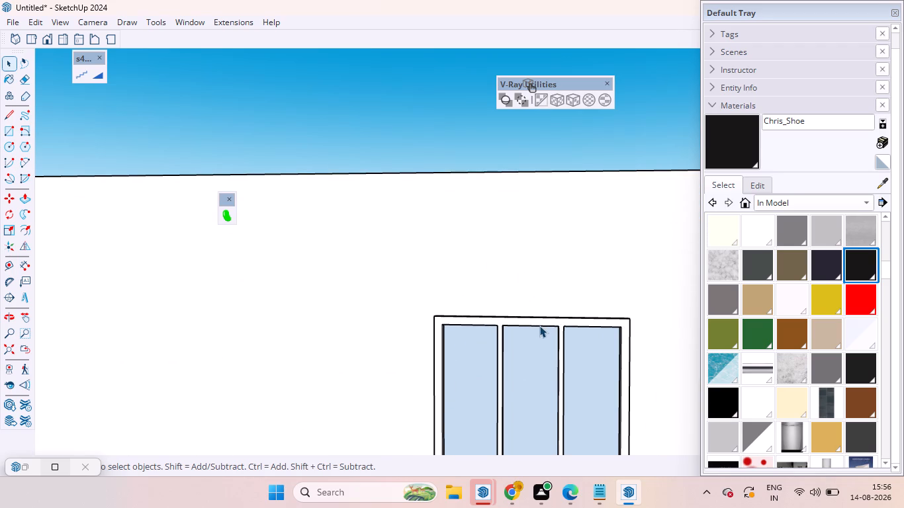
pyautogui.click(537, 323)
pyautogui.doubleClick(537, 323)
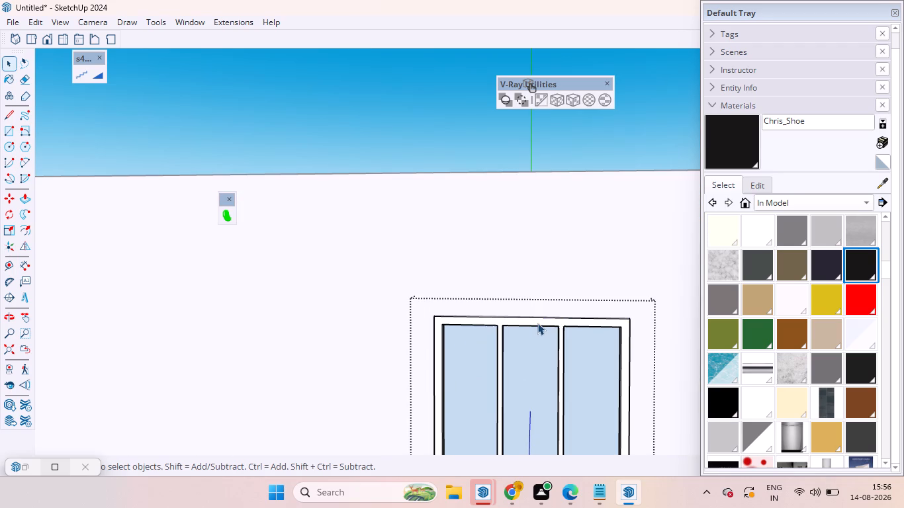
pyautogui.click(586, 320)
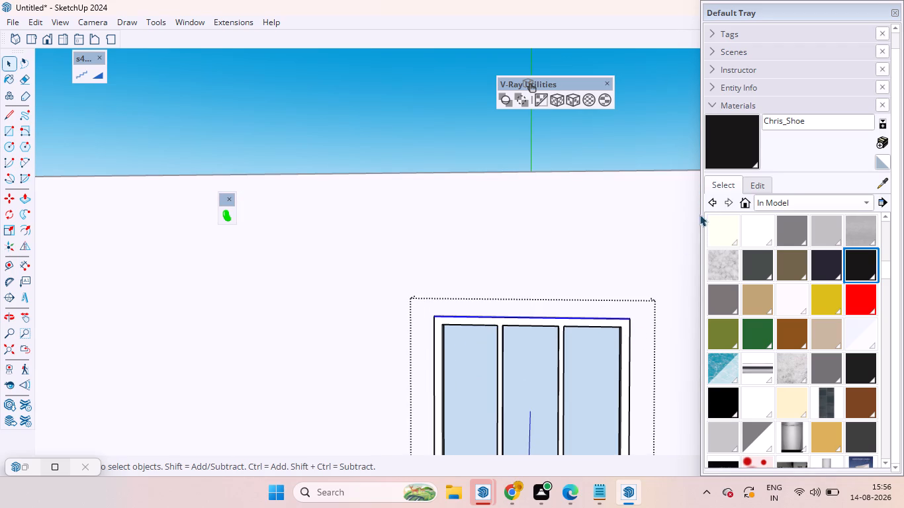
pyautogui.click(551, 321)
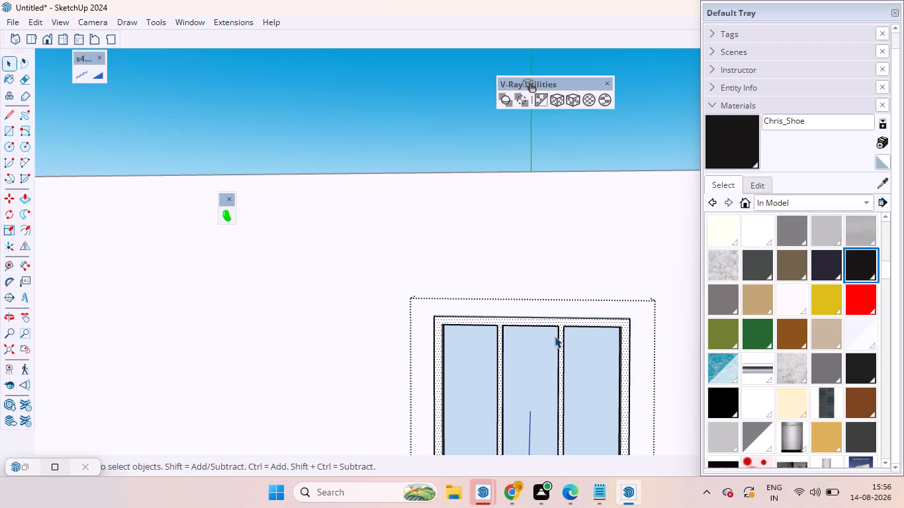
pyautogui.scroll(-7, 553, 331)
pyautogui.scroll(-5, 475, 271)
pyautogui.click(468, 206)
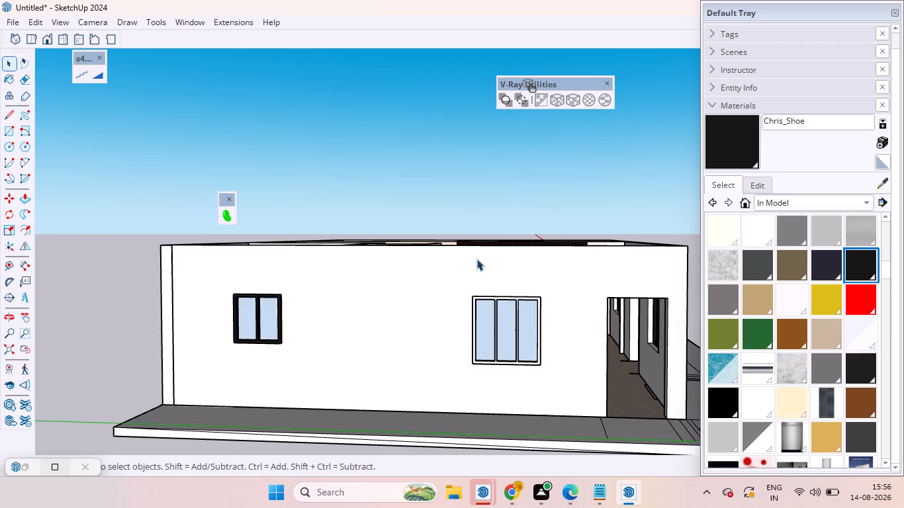
# Paint the frame of the three-pane window beside the doorway on the walkway-side wall with the black Chris_Shoe material.
pyautogui.scroll(16, 477, 274)
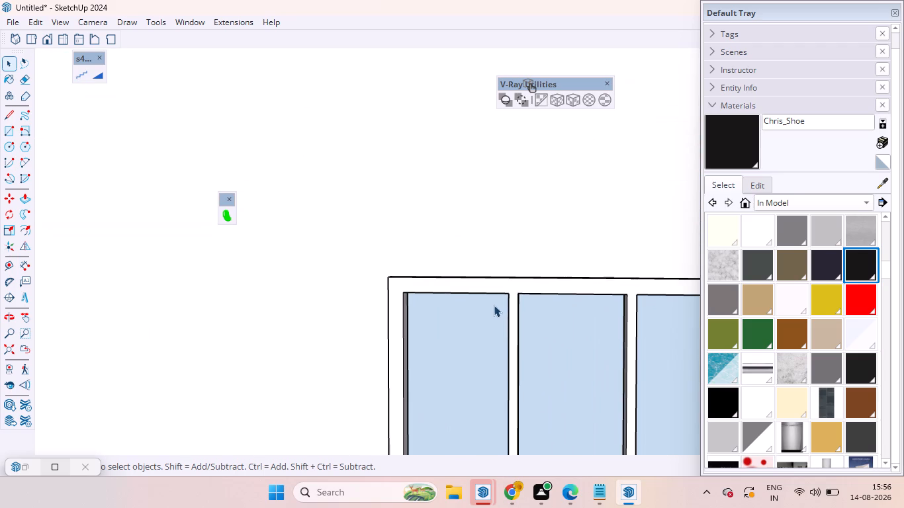
pyautogui.click(484, 290)
pyautogui.doubleClick(482, 284)
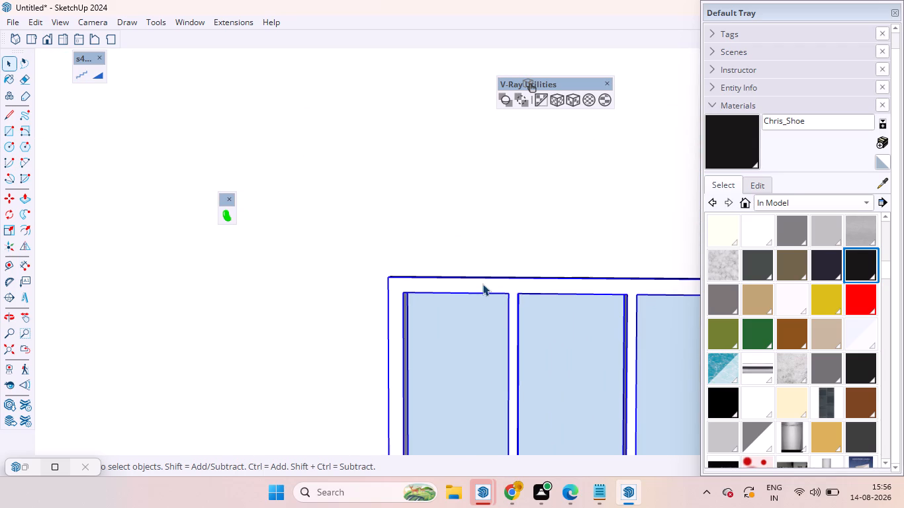
pyautogui.click(482, 284)
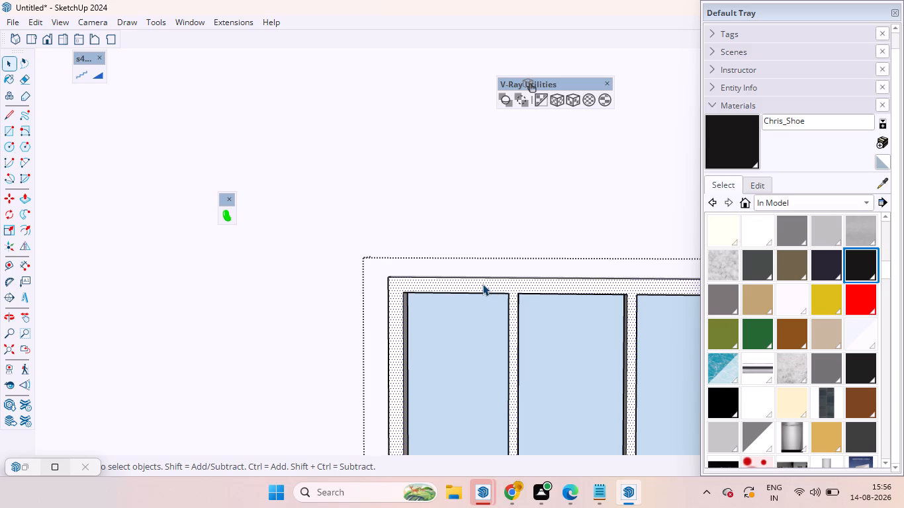